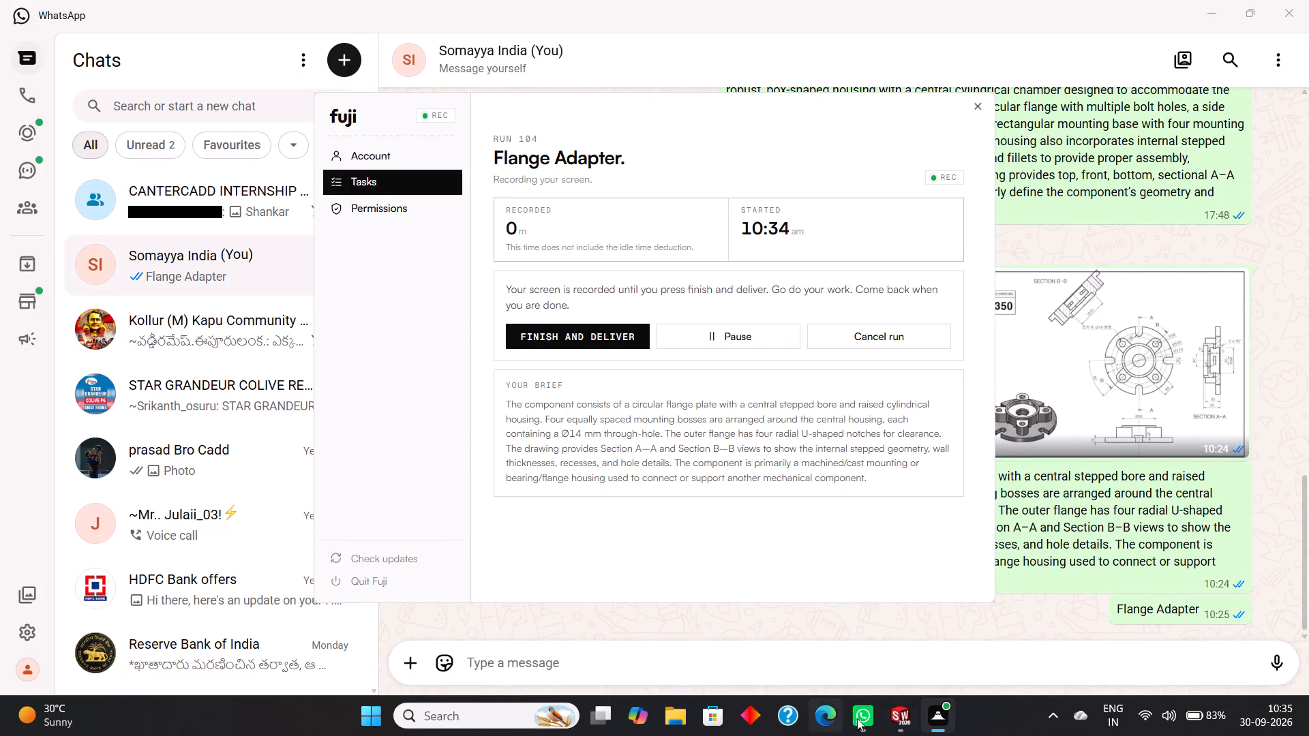
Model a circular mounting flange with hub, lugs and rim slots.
Switch to SOLIDWORKS and sketch a circle about 53.5 mm in diameter, centred on the origin, on the Front Plane.
{"action": "left_click", "coordinate": [905, 724]}
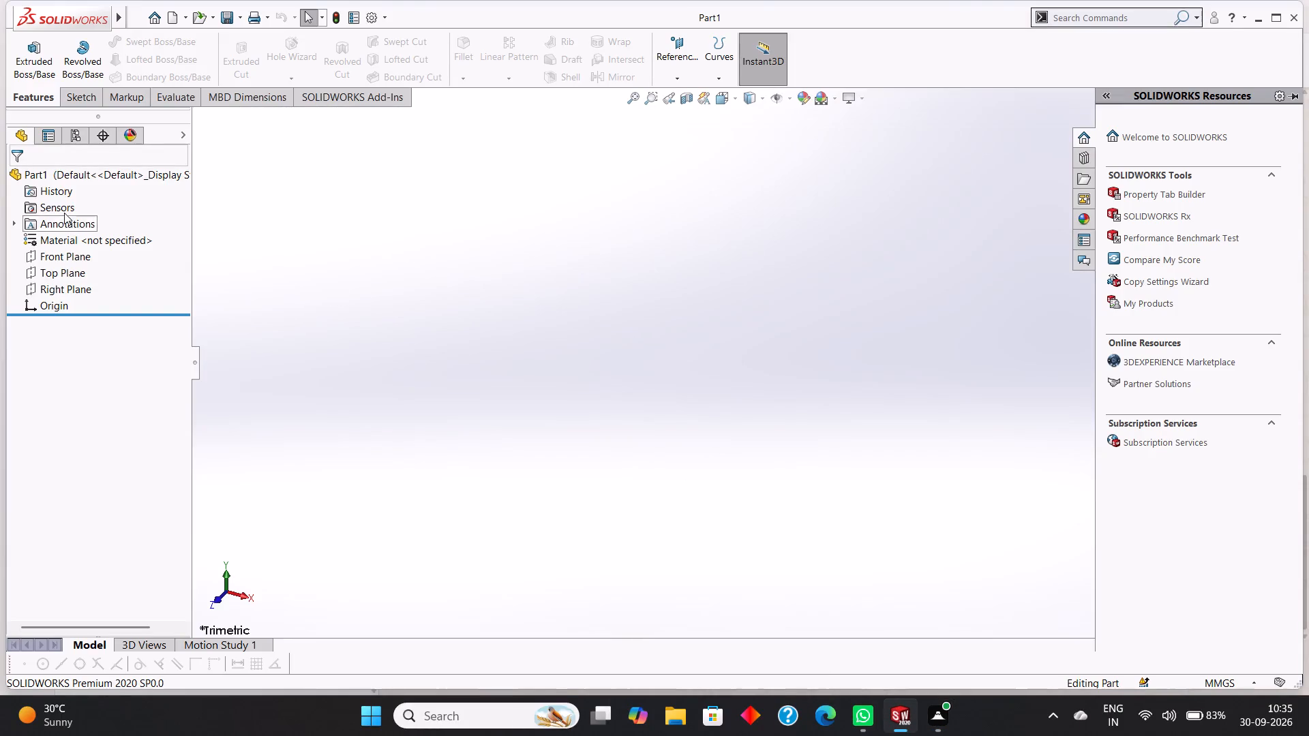
{"action": "left_click", "coordinate": [73, 255]}
{"action": "left_click", "coordinate": [82, 104]}
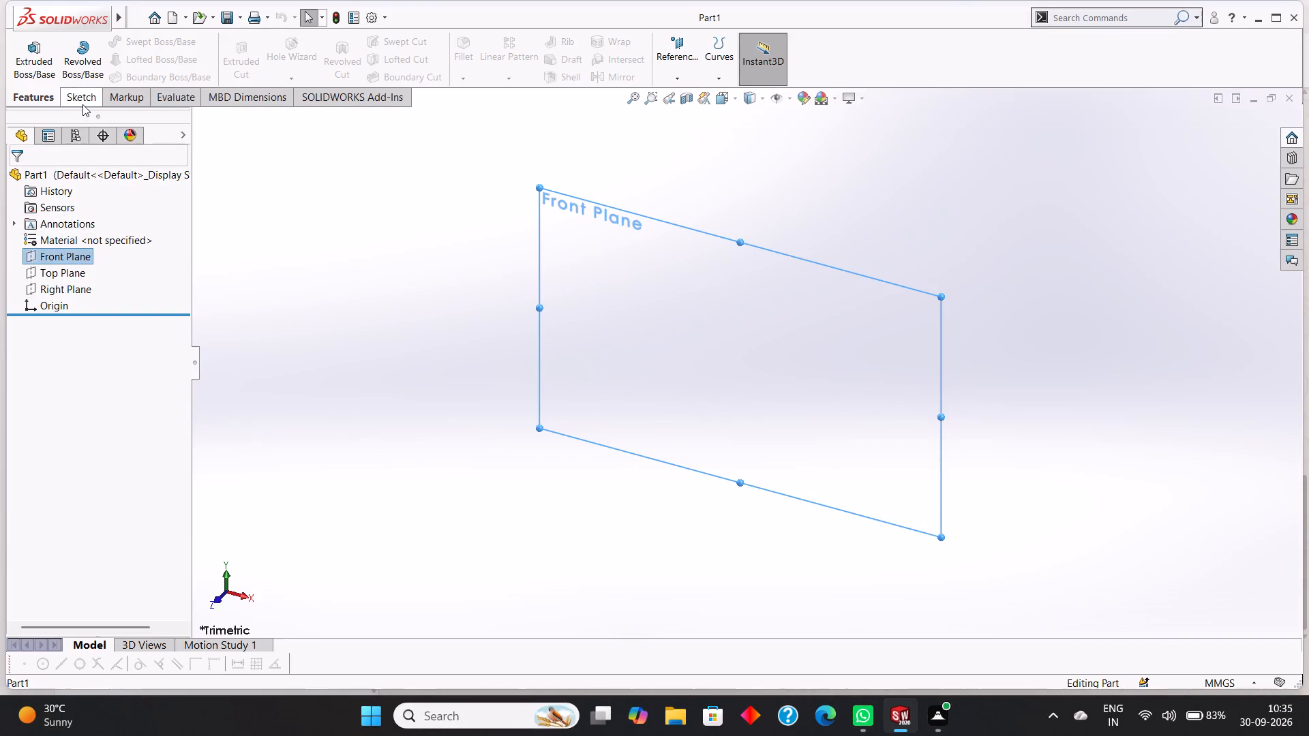
{"action": "left_click", "coordinate": [156, 39]}
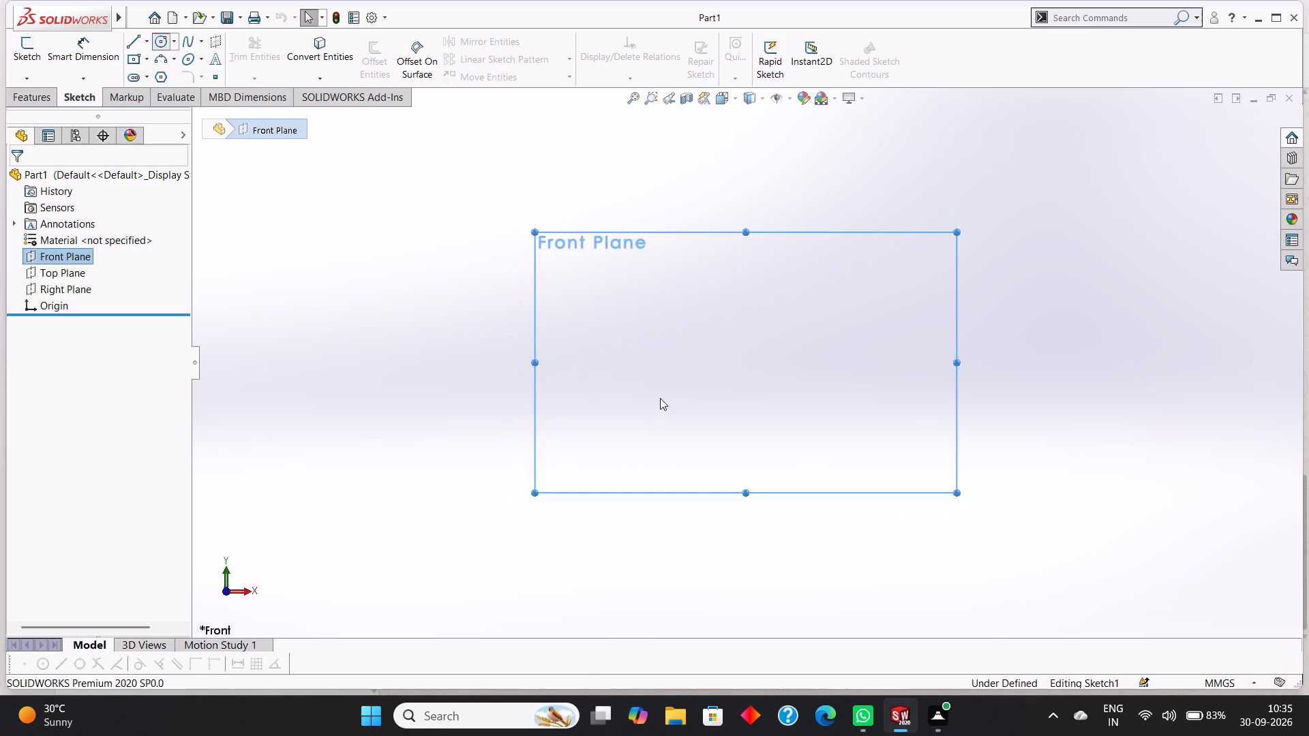
{"action": "left_click_drag", "start_coordinate": [744, 364], "coordinate": [769, 396]}
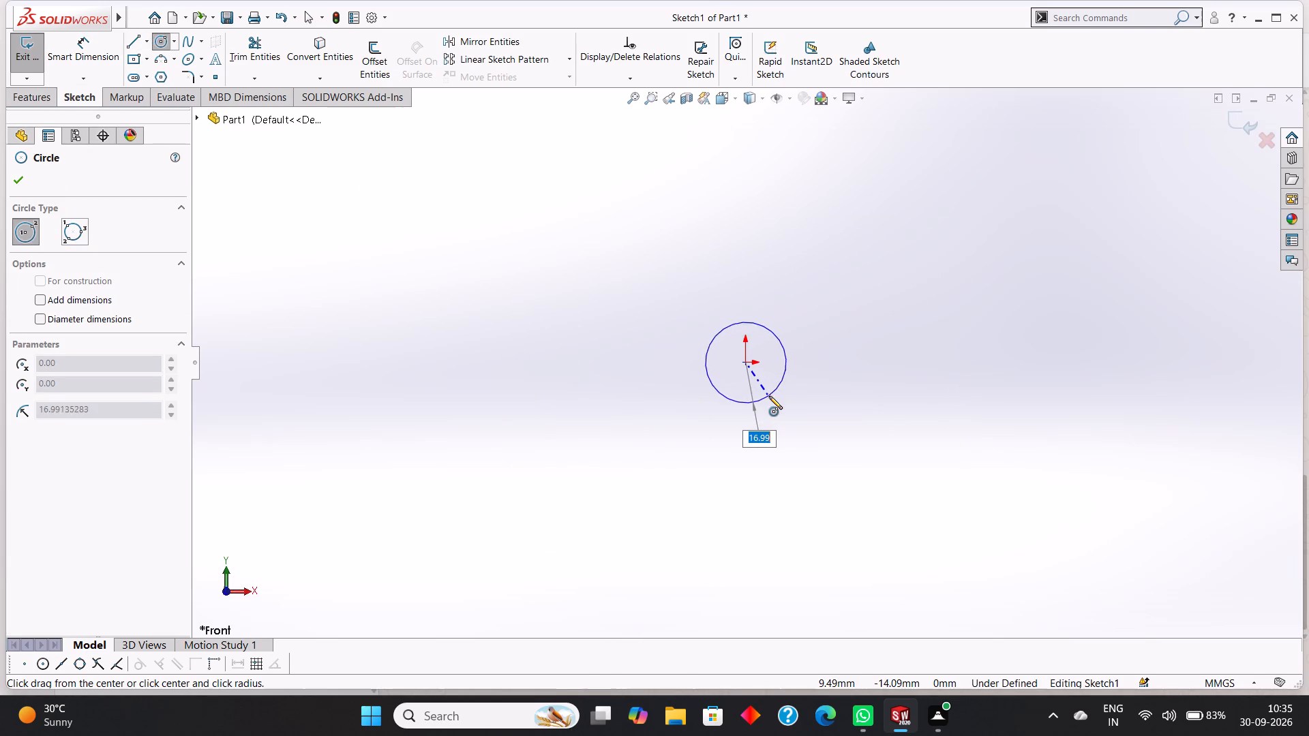
{"action": "left_click_drag", "start_coordinate": [769, 396], "coordinate": [772, 403]}
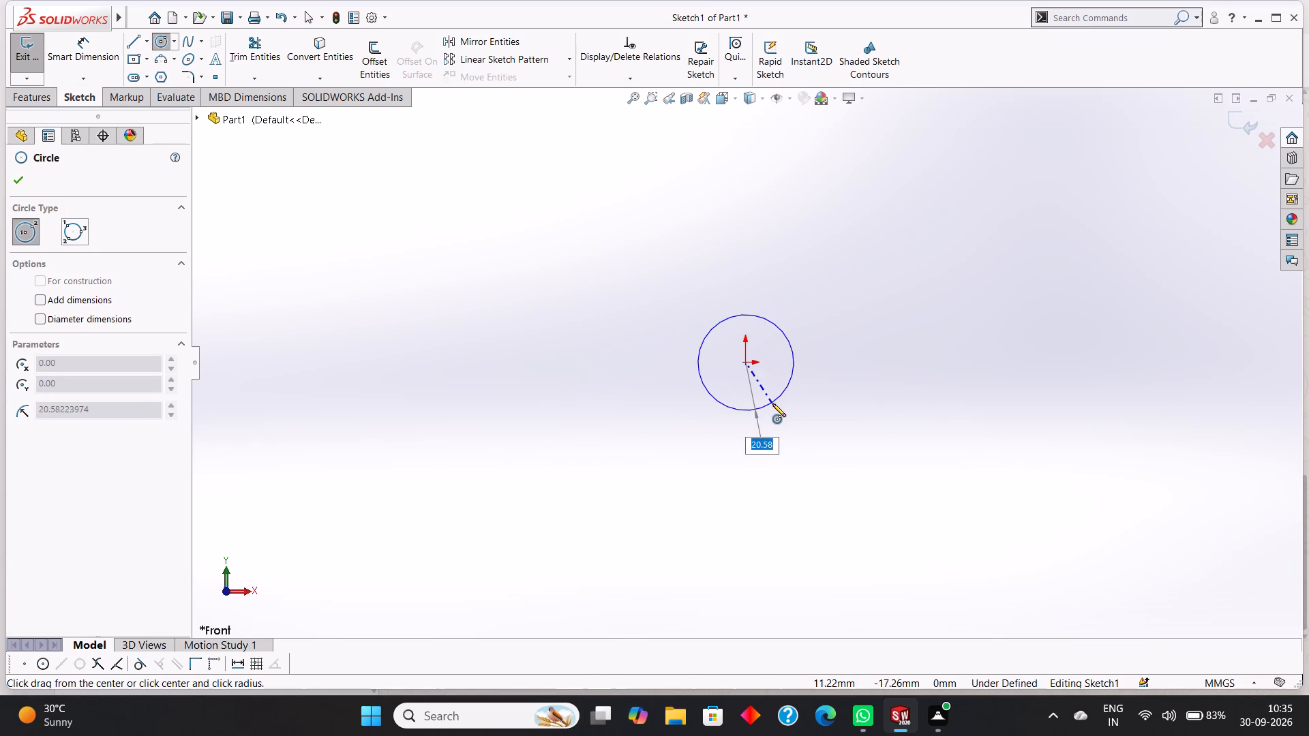
{"action": "left_click_drag", "start_coordinate": [772, 403], "coordinate": [774, 405]}
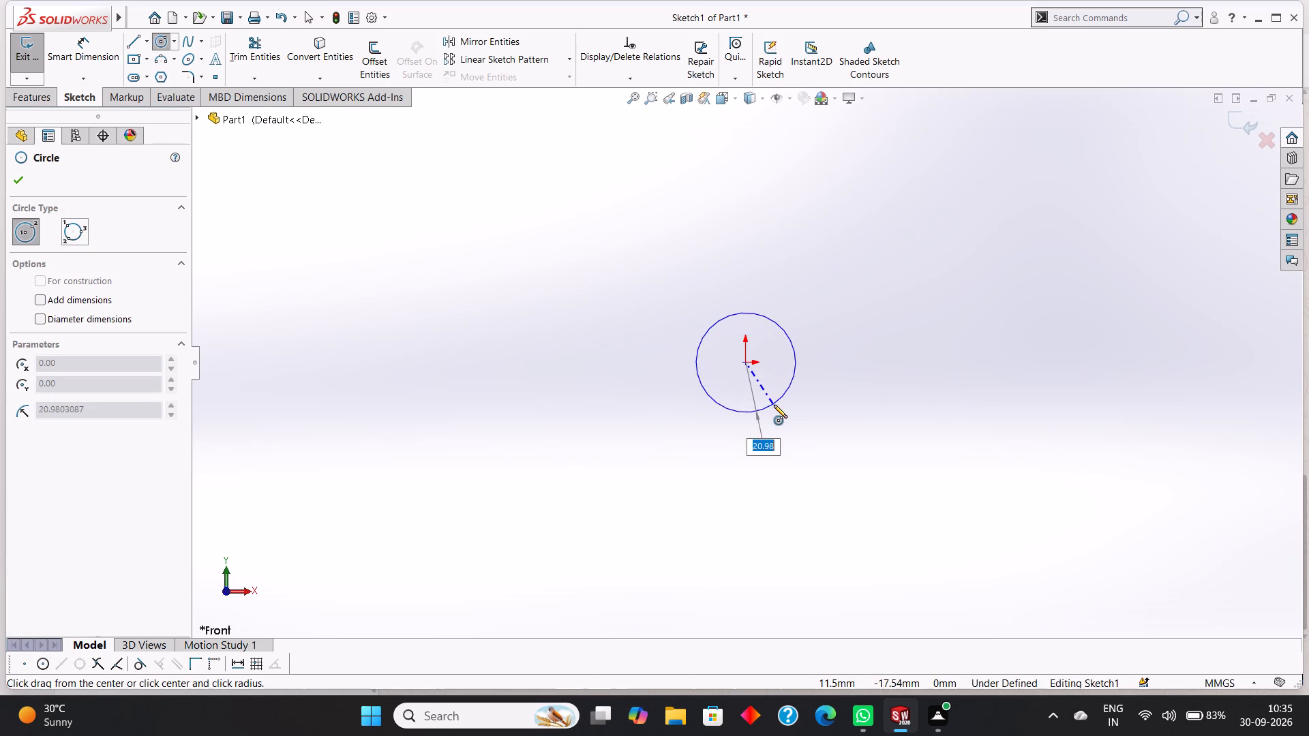
{"action": "left_click_drag", "start_coordinate": [774, 405], "coordinate": [783, 414]}
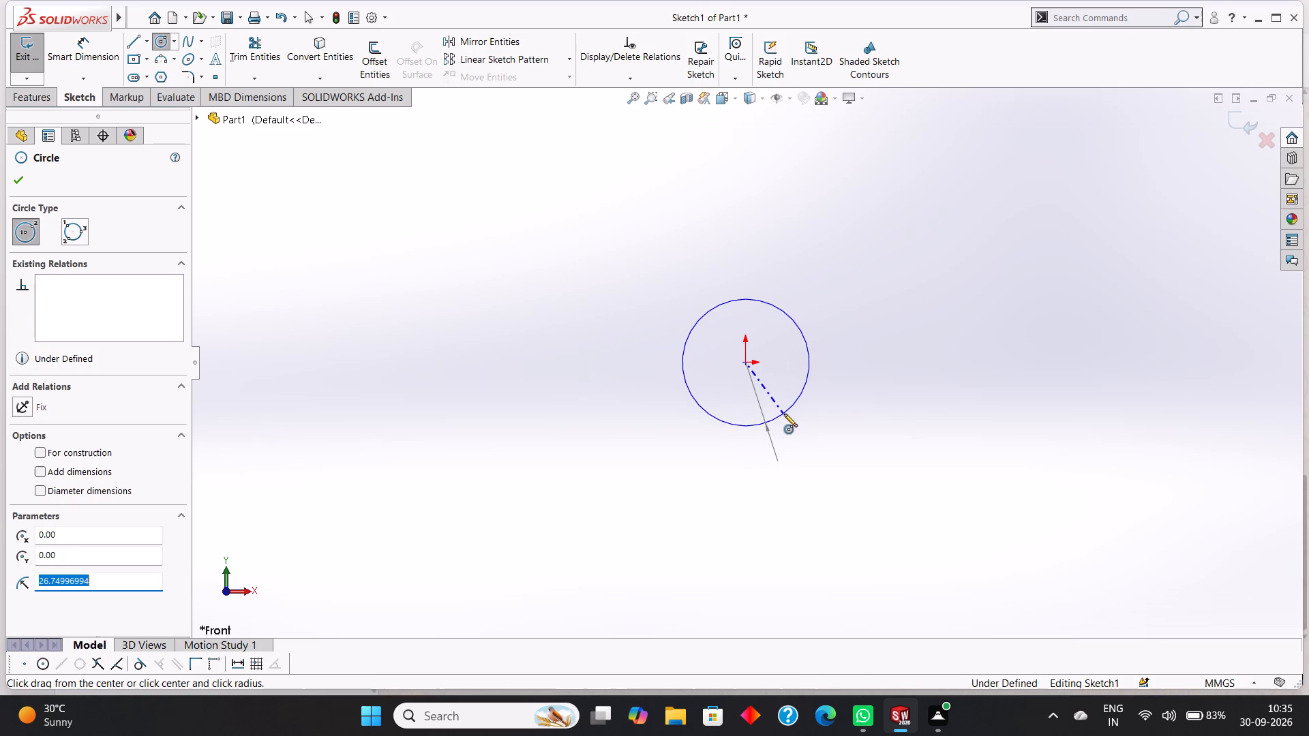
{"action": "left_click", "coordinate": [19, 176]}
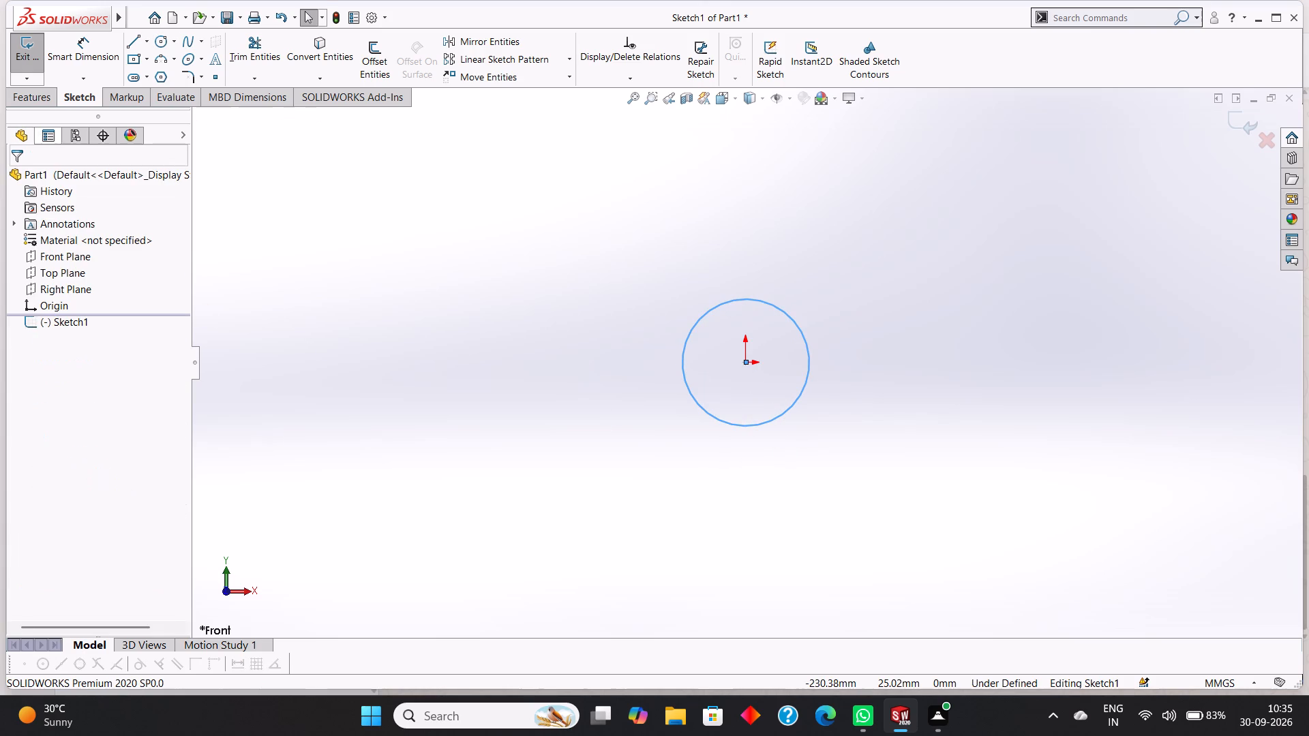
Dimension the circle's diameter to 160 mm.
{"action": "left_click", "coordinate": [73, 45]}
{"action": "left_click", "coordinate": [768, 303]}
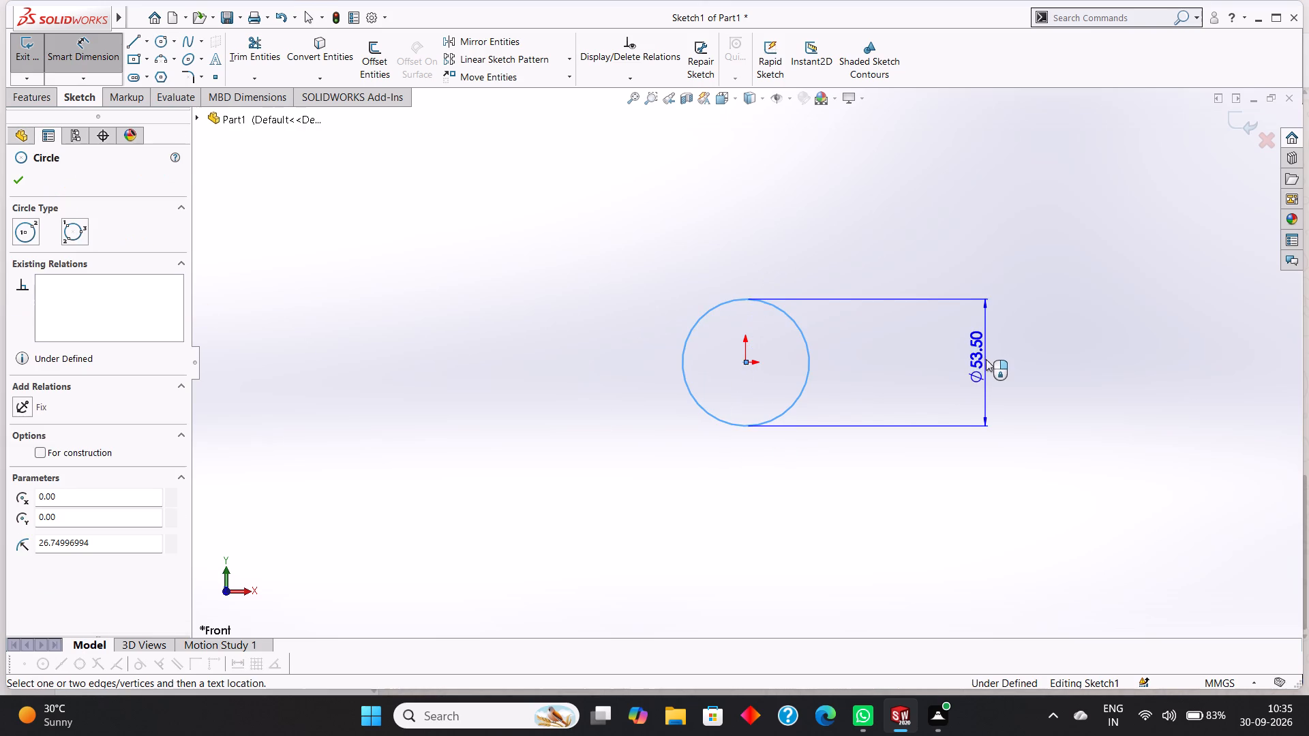
{"action": "left_click", "coordinate": [995, 365]}
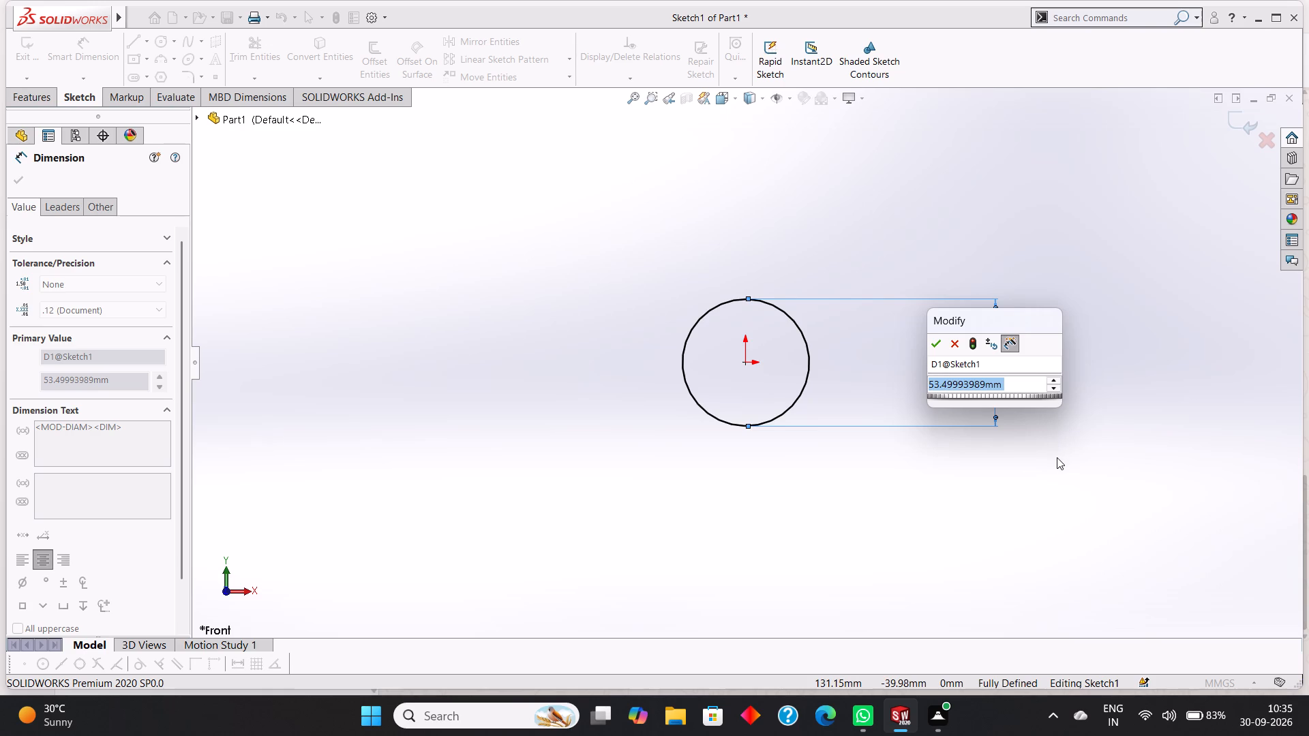
{"action": "key", "text": "BackSpace"}
{"action": "type", "text": "160"}
{"action": "key", "text": "Return"}
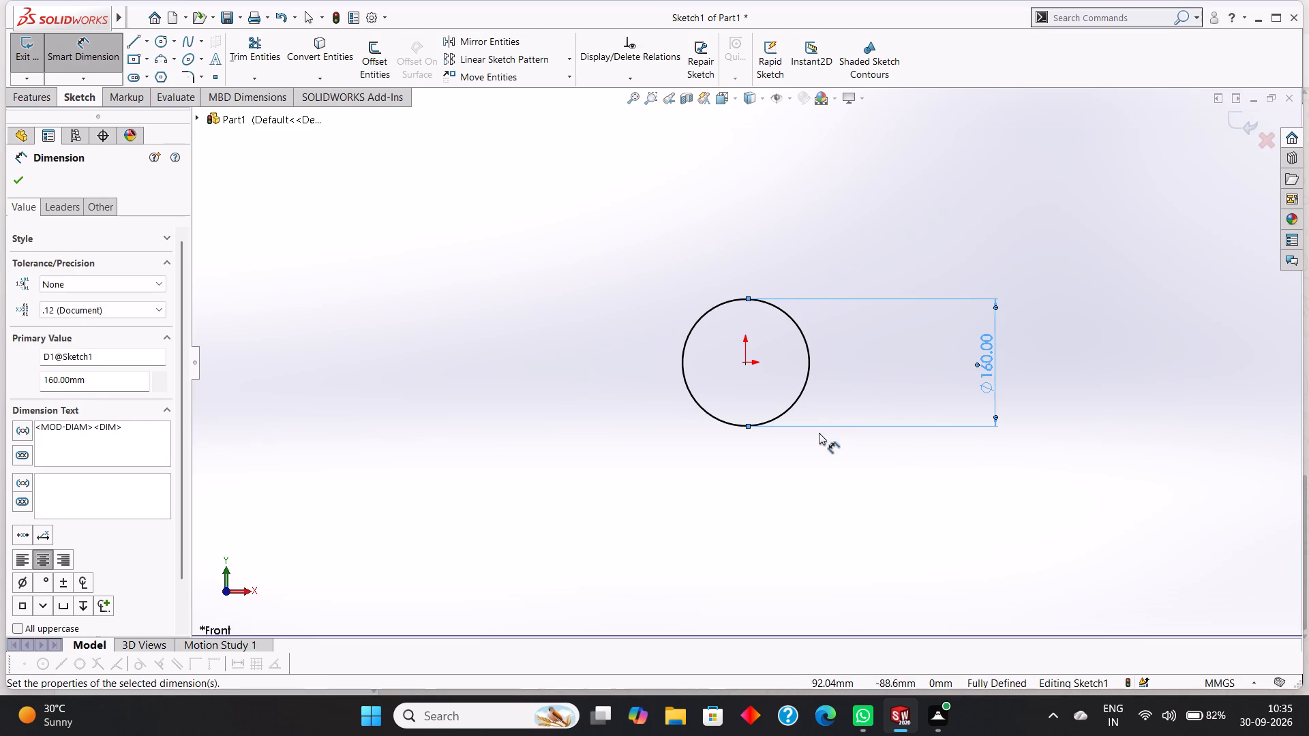
{"action": "left_click", "coordinate": [14, 180]}
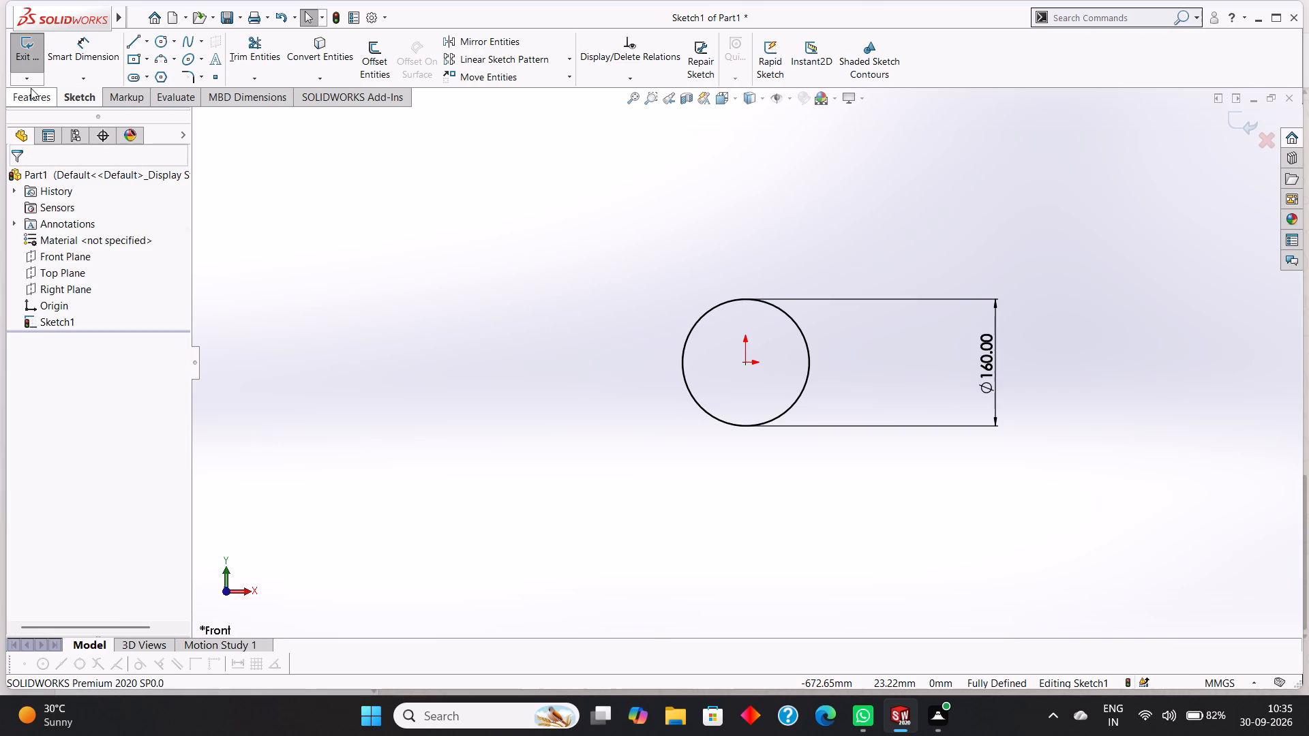
Extrude the 160 mm circle as a blind boss 11 mm thick to form the flange plate.
{"action": "left_click", "coordinate": [30, 93]}
{"action": "left_click", "coordinate": [42, 58]}
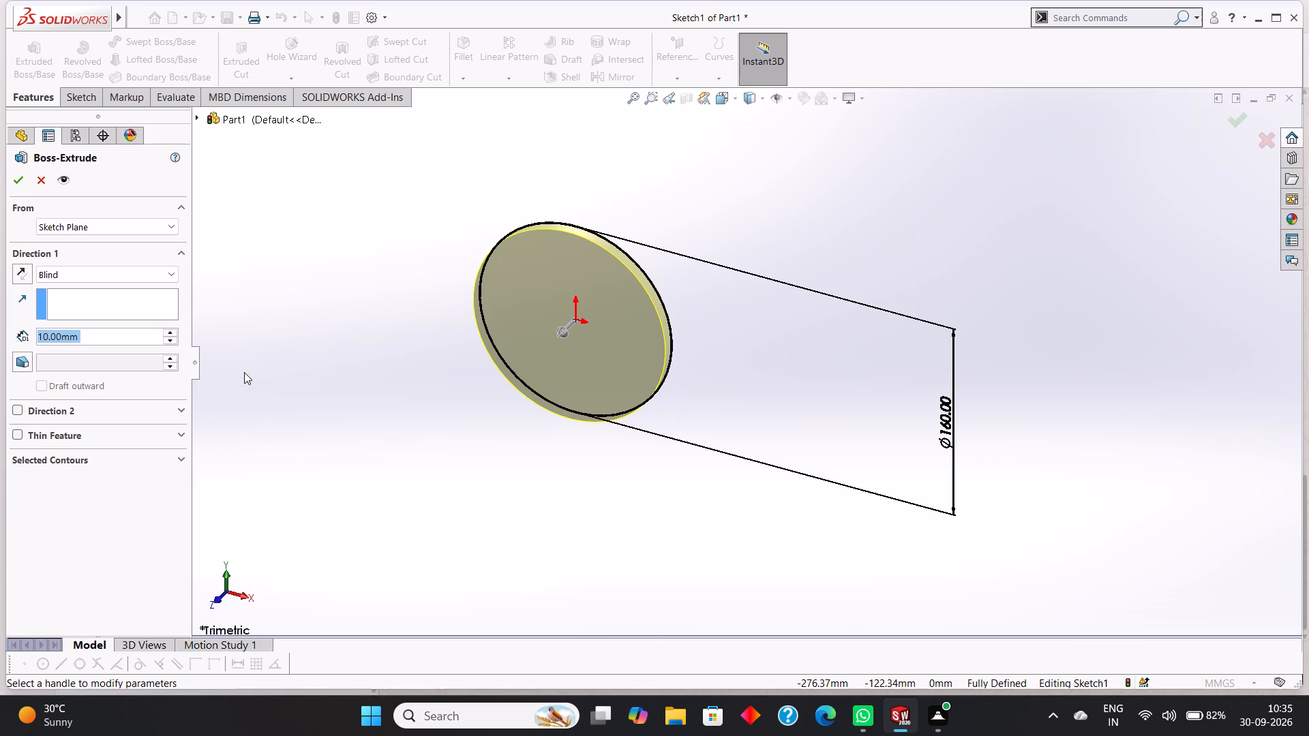
{"action": "key", "text": "BackSpace"}
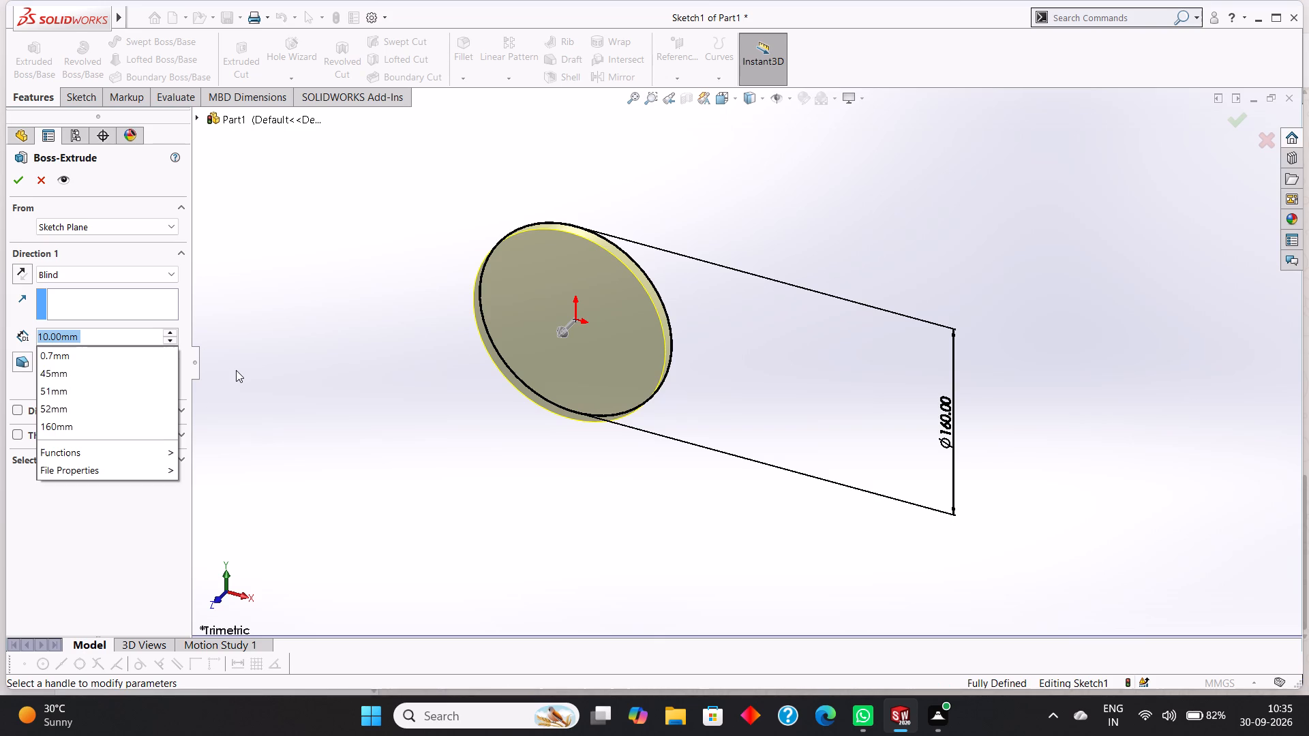
{"action": "type", "text": "11"}
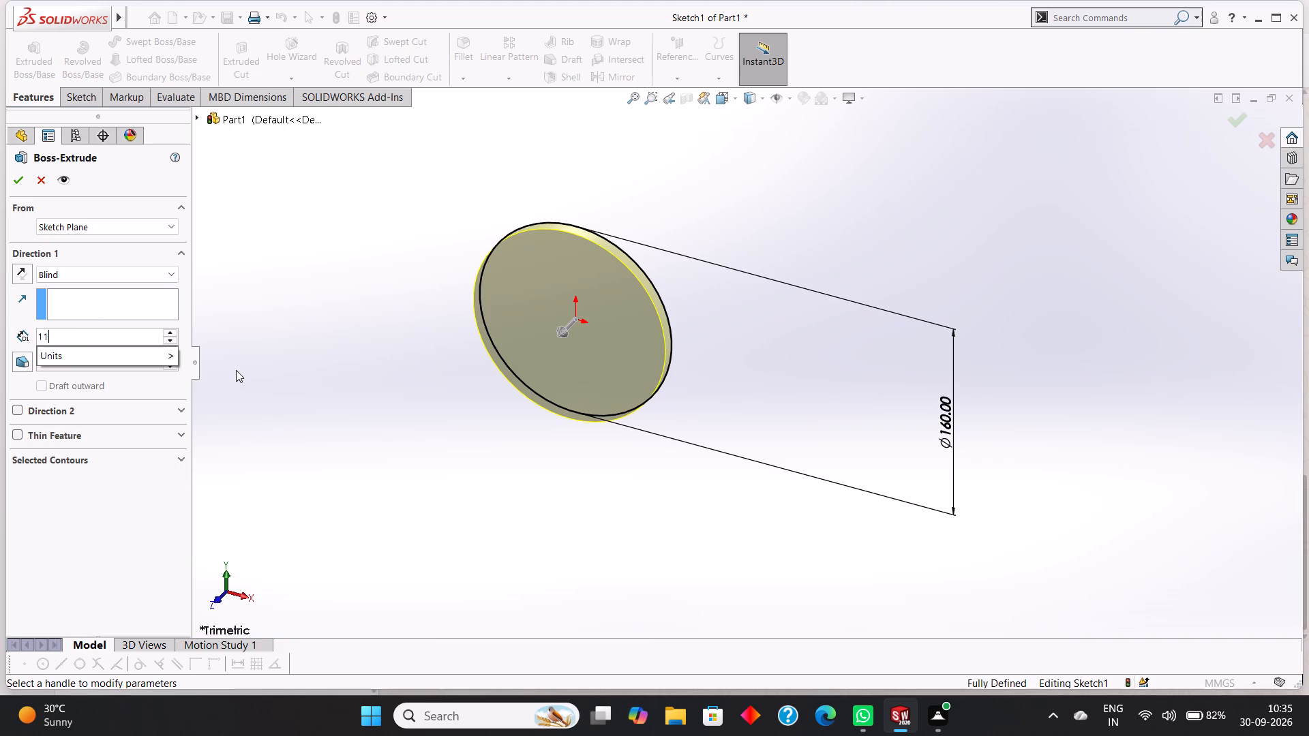
{"action": "key", "text": "Return"}
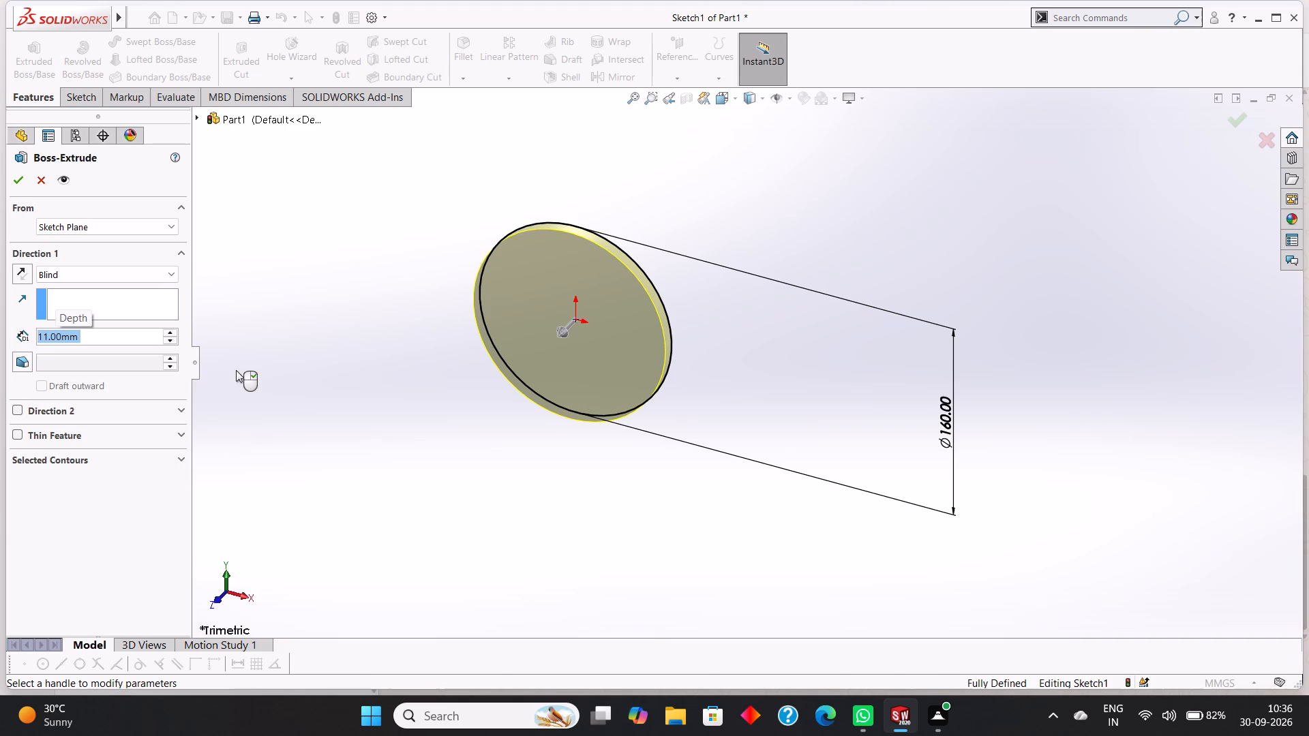
{"action": "left_click", "coordinate": [18, 179]}
{"action": "left_click", "coordinate": [448, 525]}
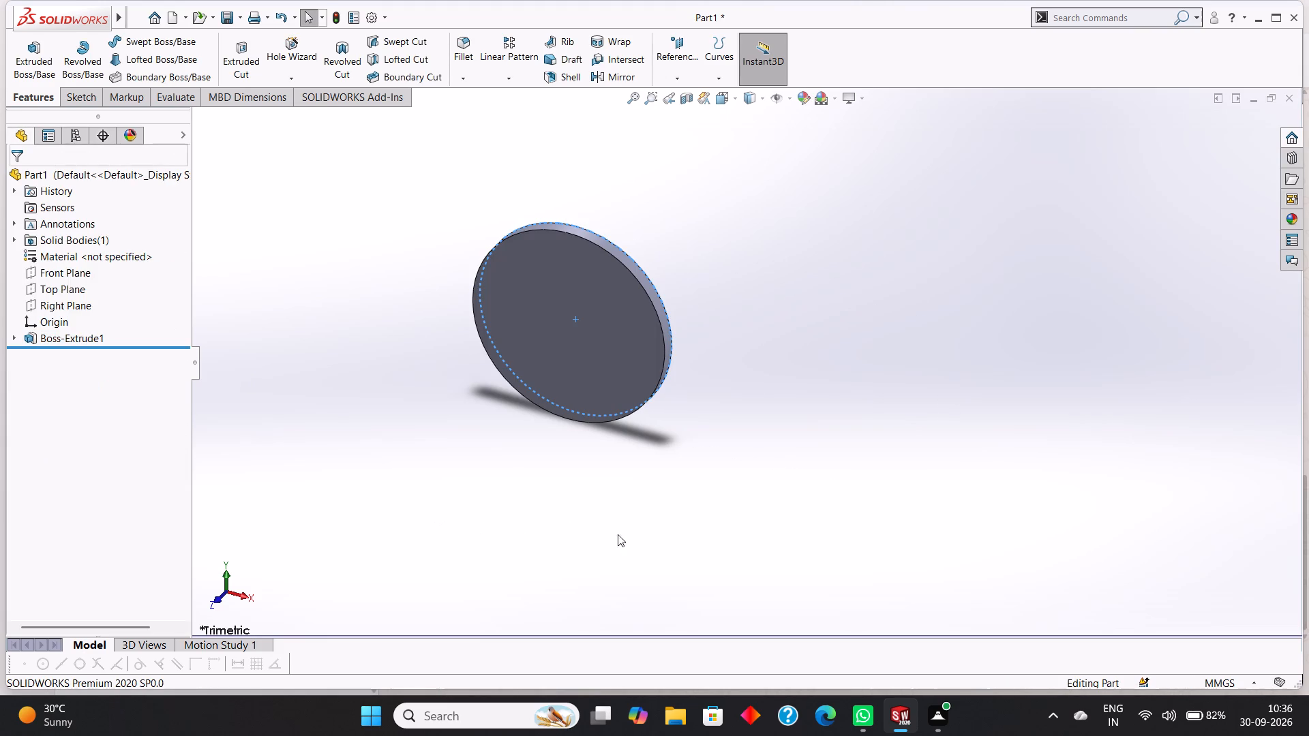
Start a sketch on the flange disc's front face and draw an origin-centred circle about 77 mm in diameter.
{"action": "left_click_drag", "start_coordinate": [586, 307], "coordinate": [578, 303]}
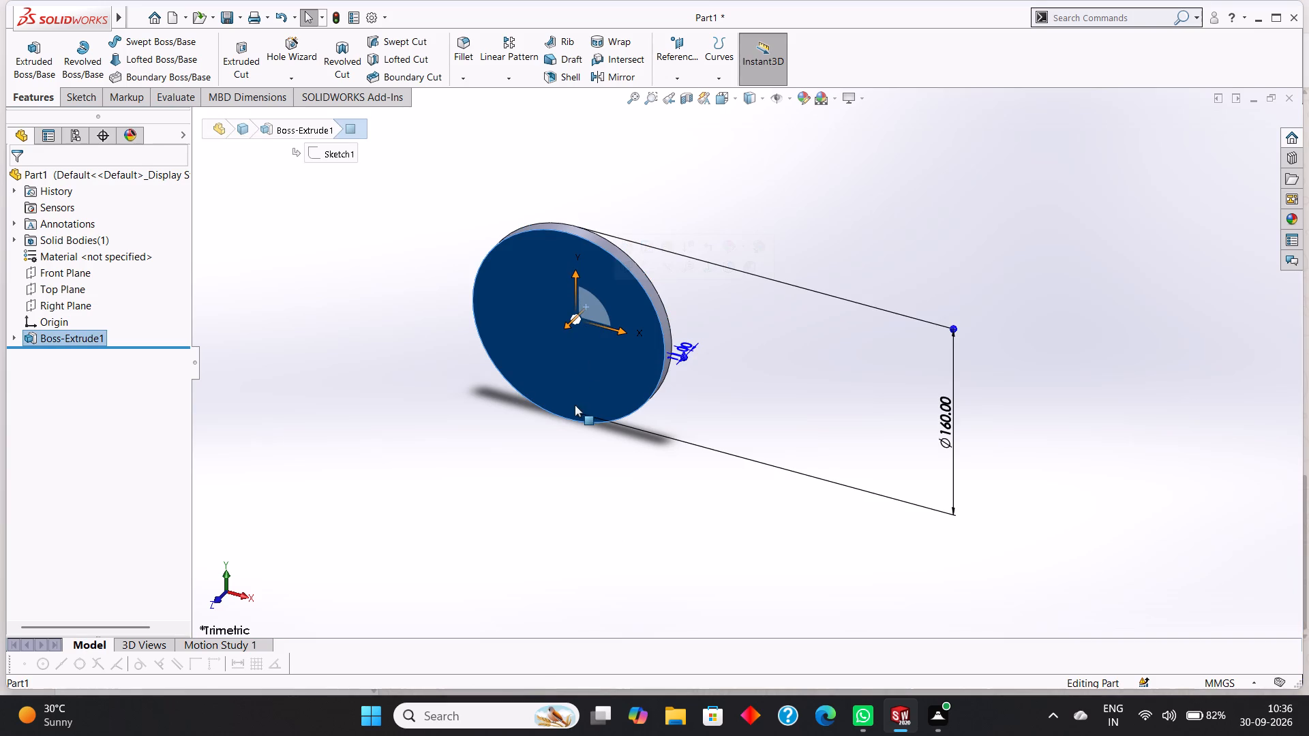
{"action": "key", "text": "ctrl+8"}
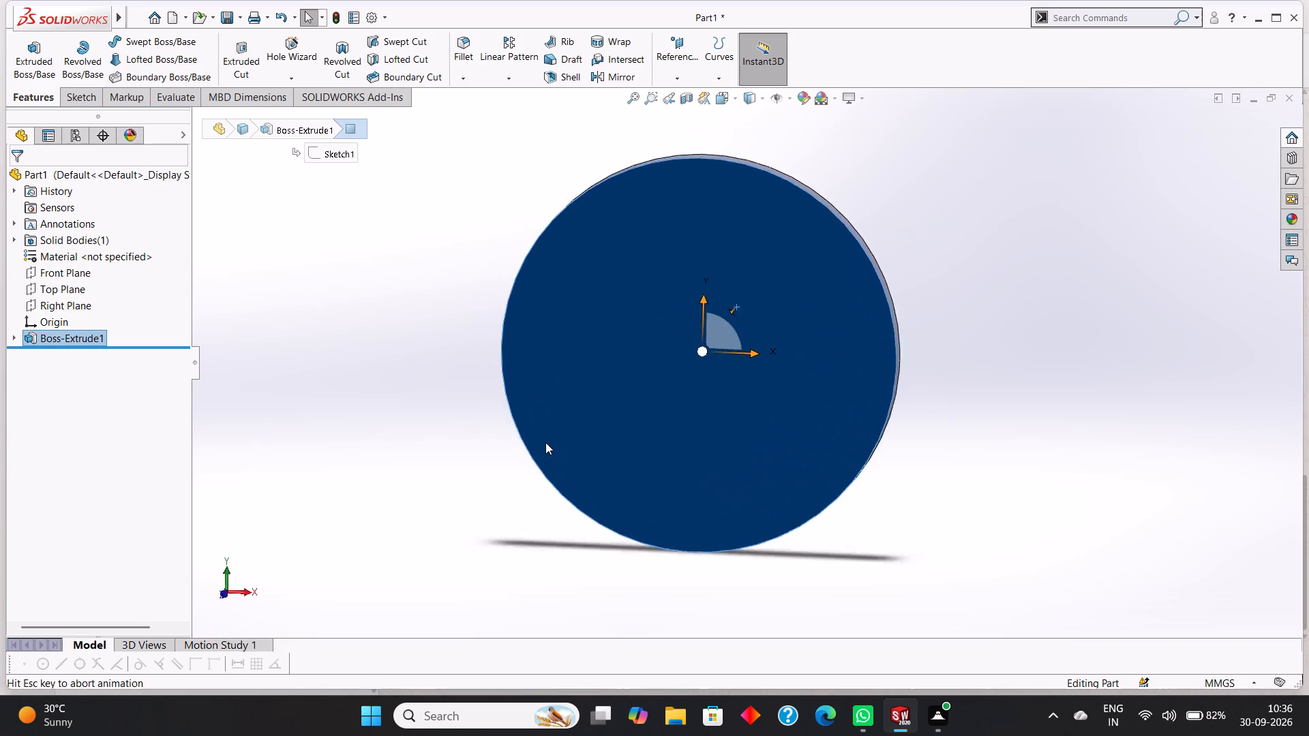
{"action": "right_click_drag", "start_coordinate": [691, 295], "coordinate": [675, 295]}
{"action": "right_click_drag", "start_coordinate": [674, 273], "coordinate": [665, 273]}
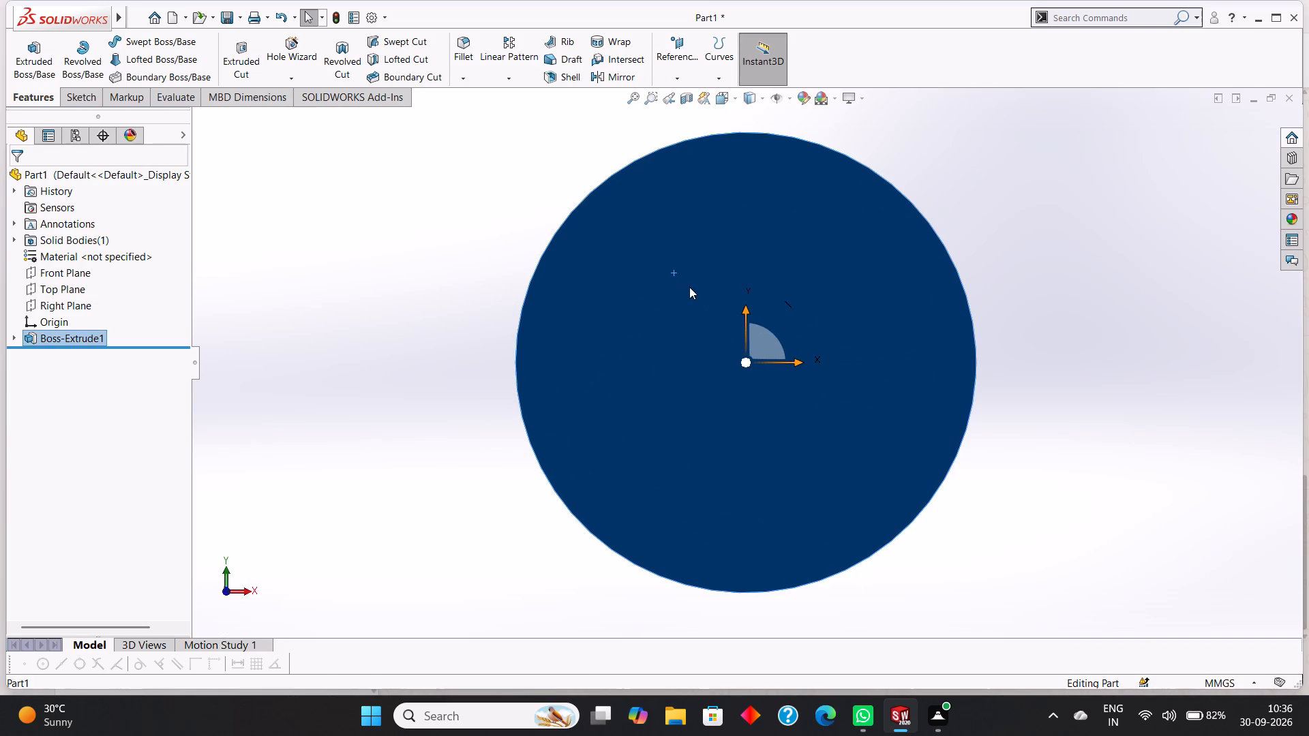
{"action": "left_click", "coordinate": [694, 251]}
{"action": "key", "text": "Escape"}
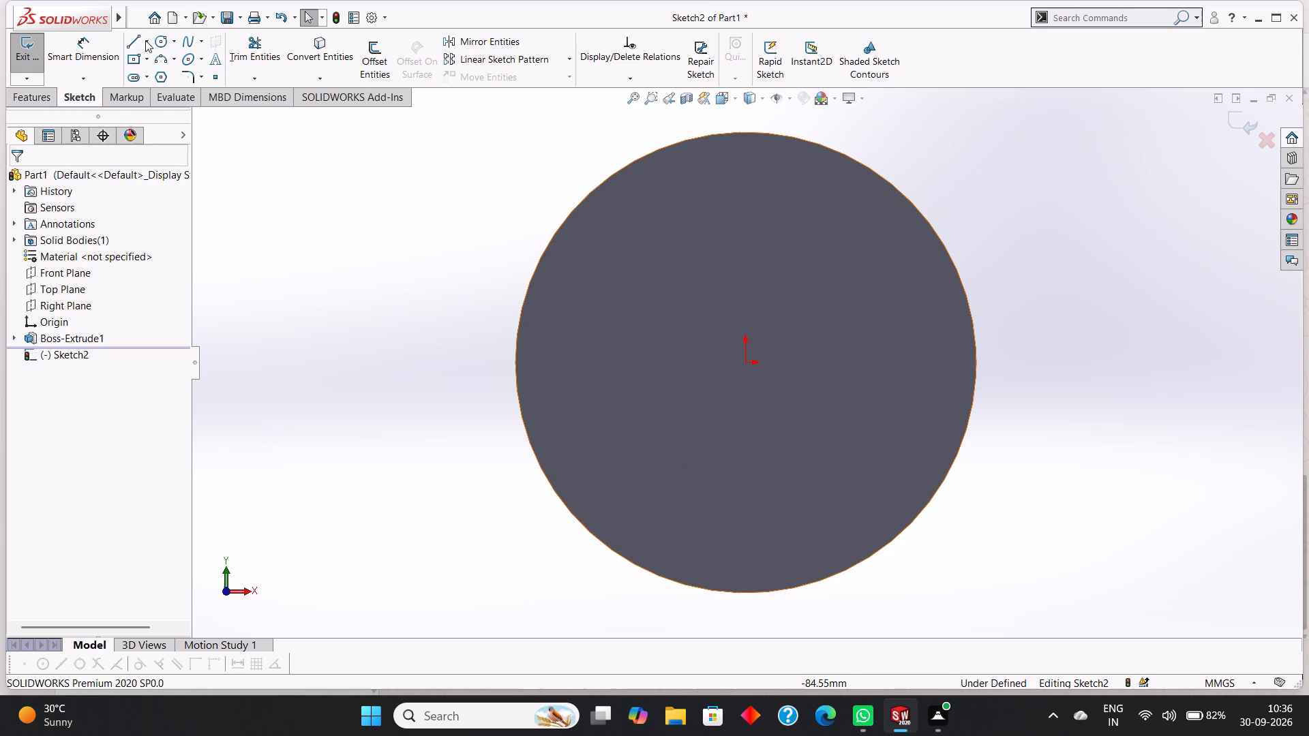
{"action": "left_click", "coordinate": [164, 37]}
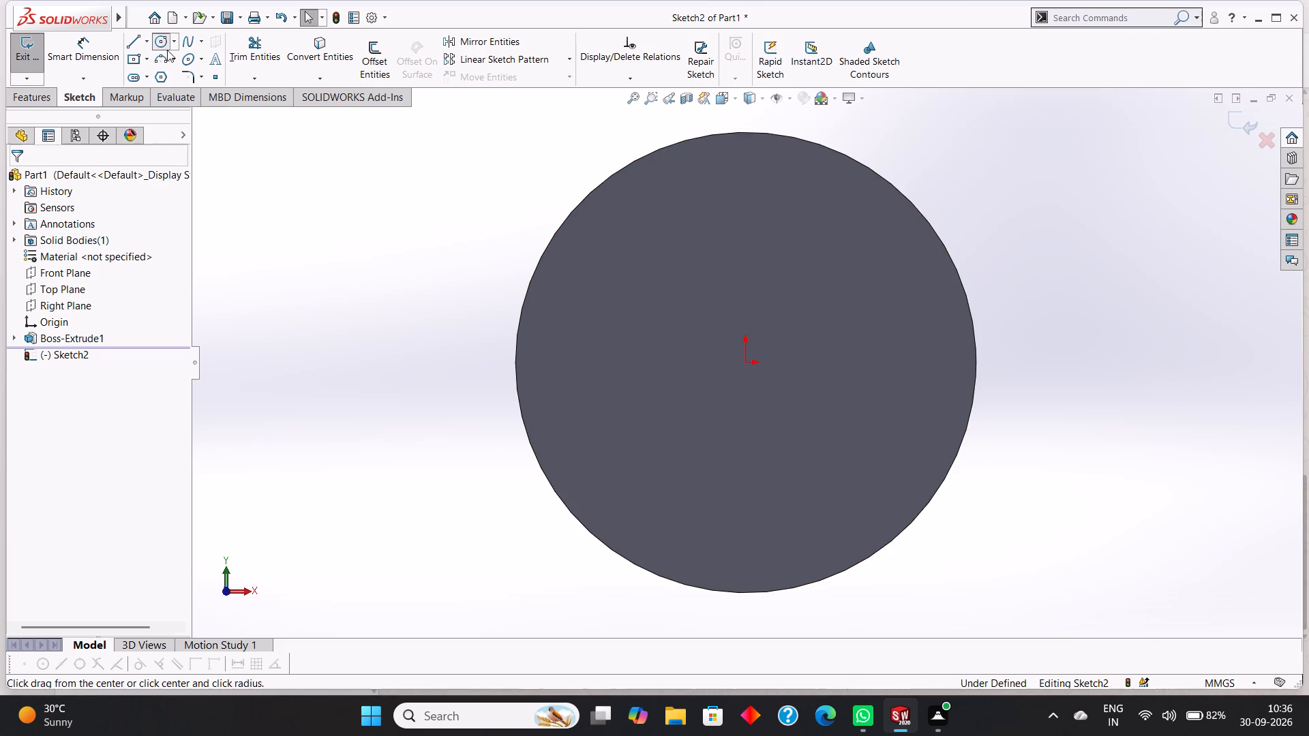
{"action": "left_click_drag", "start_coordinate": [747, 360], "coordinate": [746, 362]}
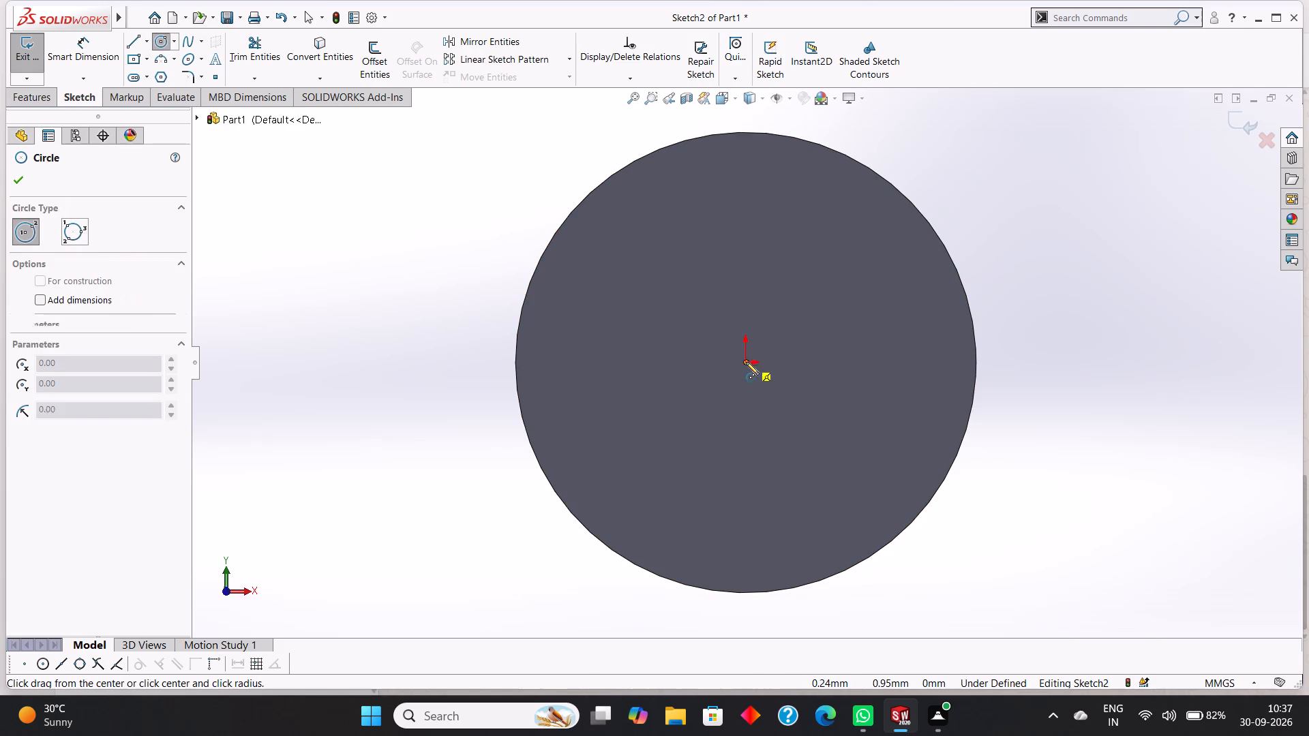
{"action": "left_click_drag", "start_coordinate": [746, 362], "coordinate": [834, 431]}
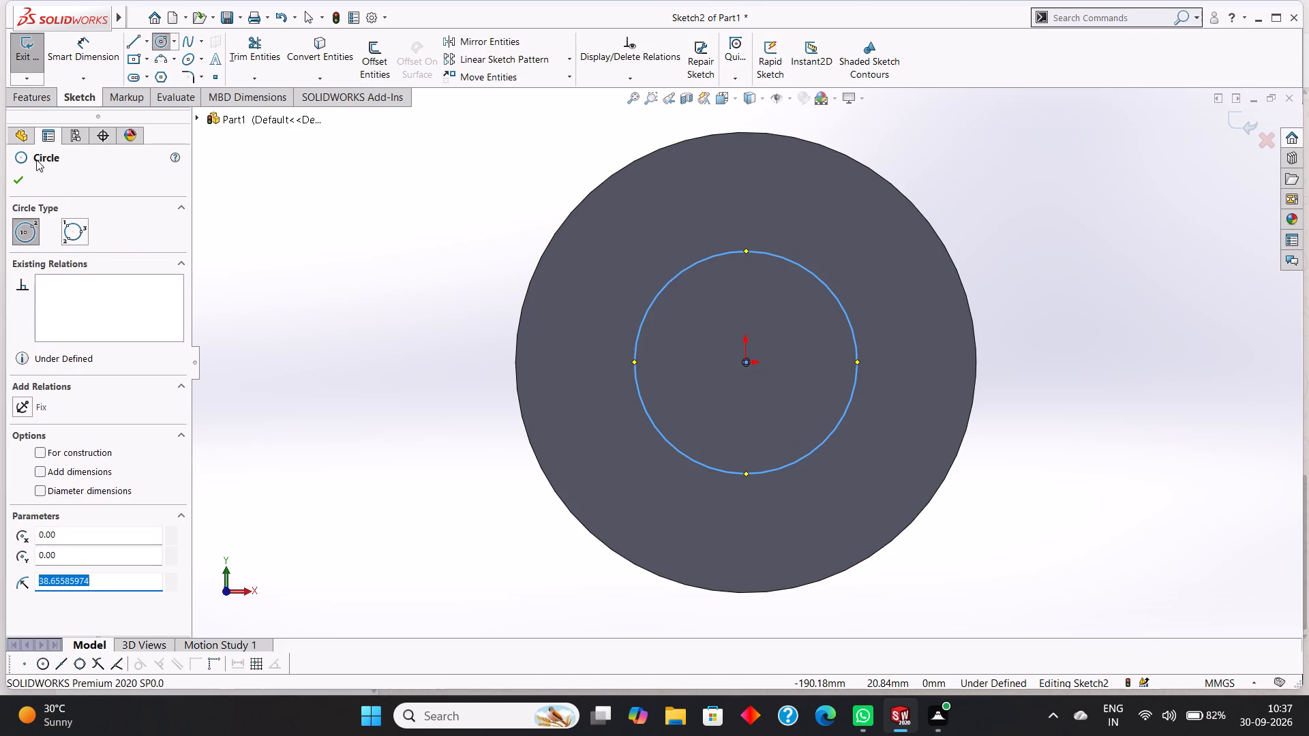
{"action": "left_click", "coordinate": [18, 174]}
Dimension the new circle on the disc face to a diameter of 80 mm.
{"action": "left_click", "coordinate": [95, 55]}
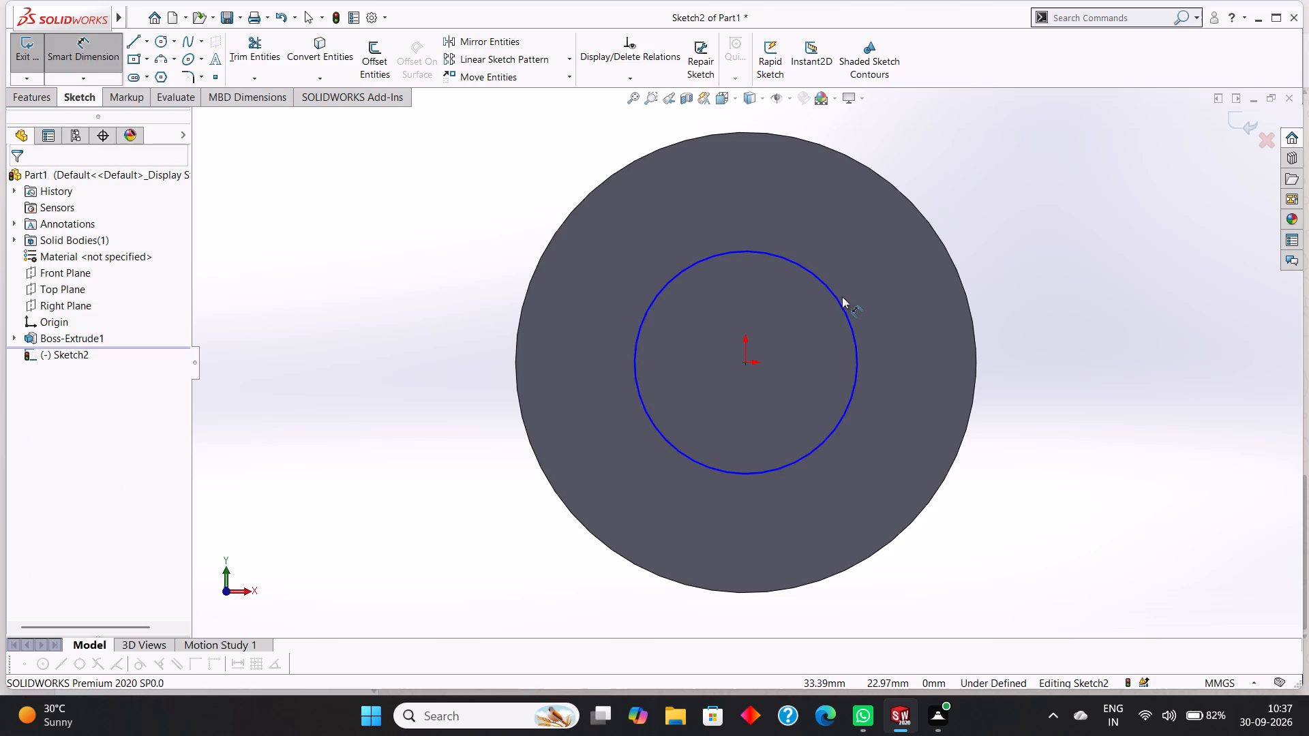
{"action": "left_click", "coordinate": [834, 294]}
{"action": "left_click", "coordinate": [915, 309]}
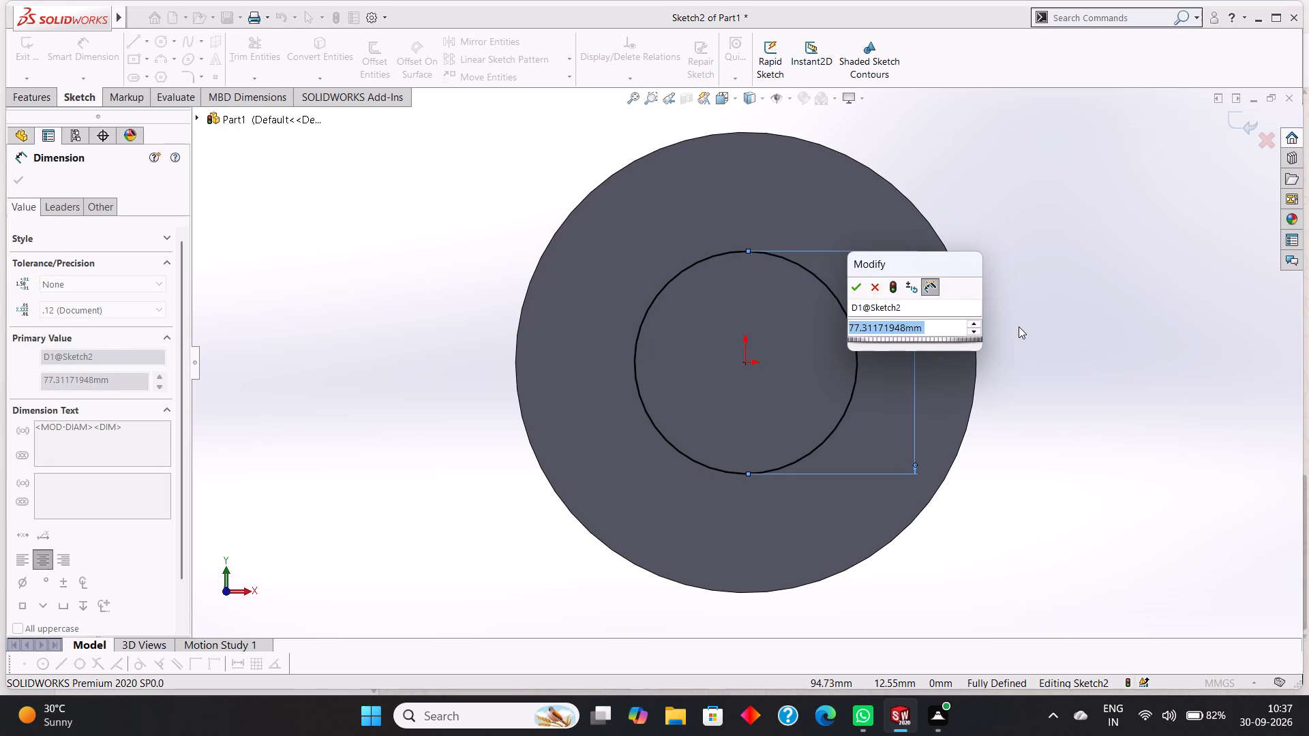
{"action": "type", "text": "80"}
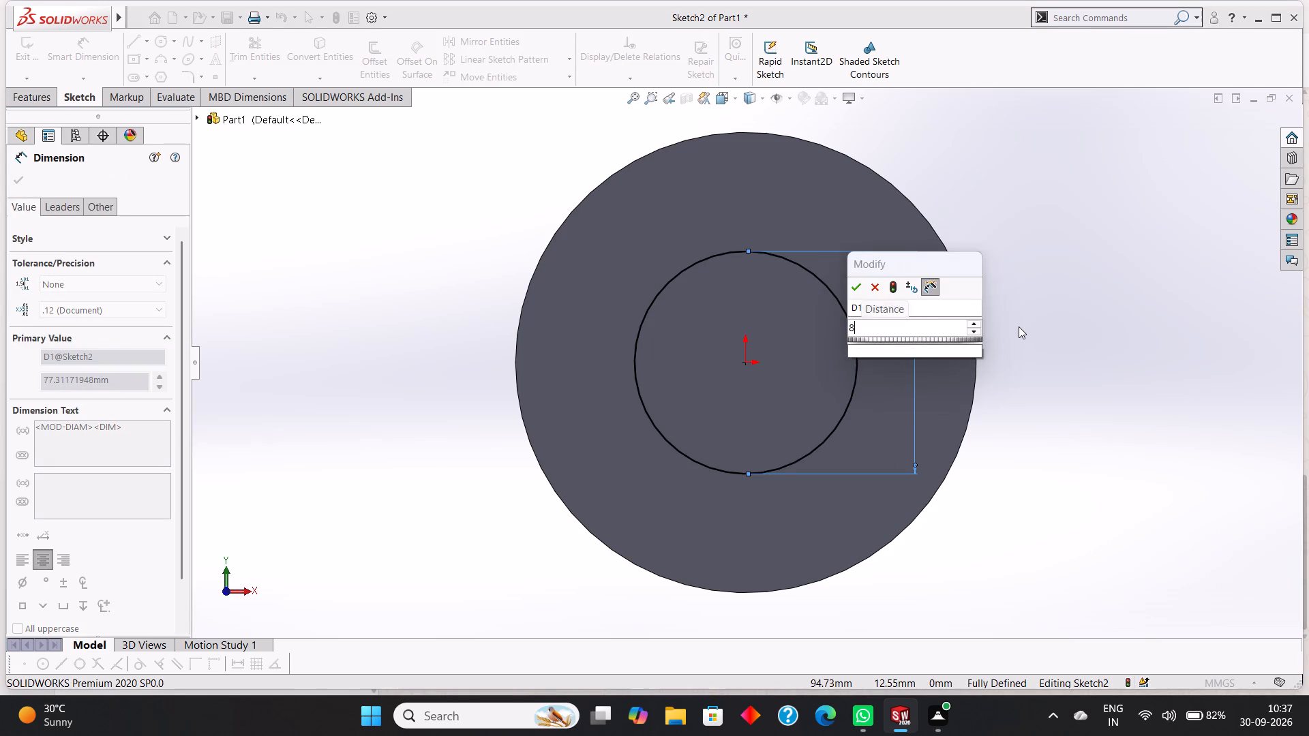
{"action": "key", "text": "Return"}
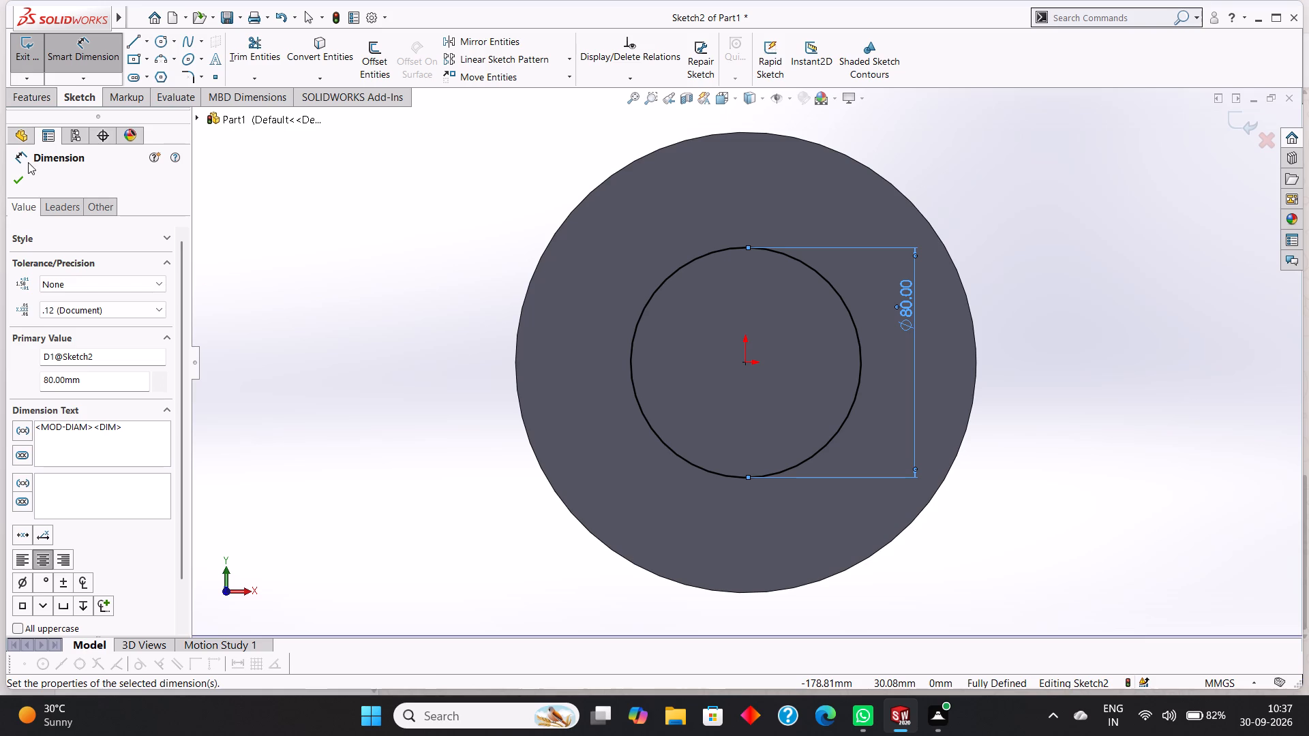
{"action": "left_click", "coordinate": [27, 181]}
Sketch a second circle centred on the origin inside the 80 mm circle, with a radius of 30 mm.
{"action": "left_click", "coordinate": [164, 37]}
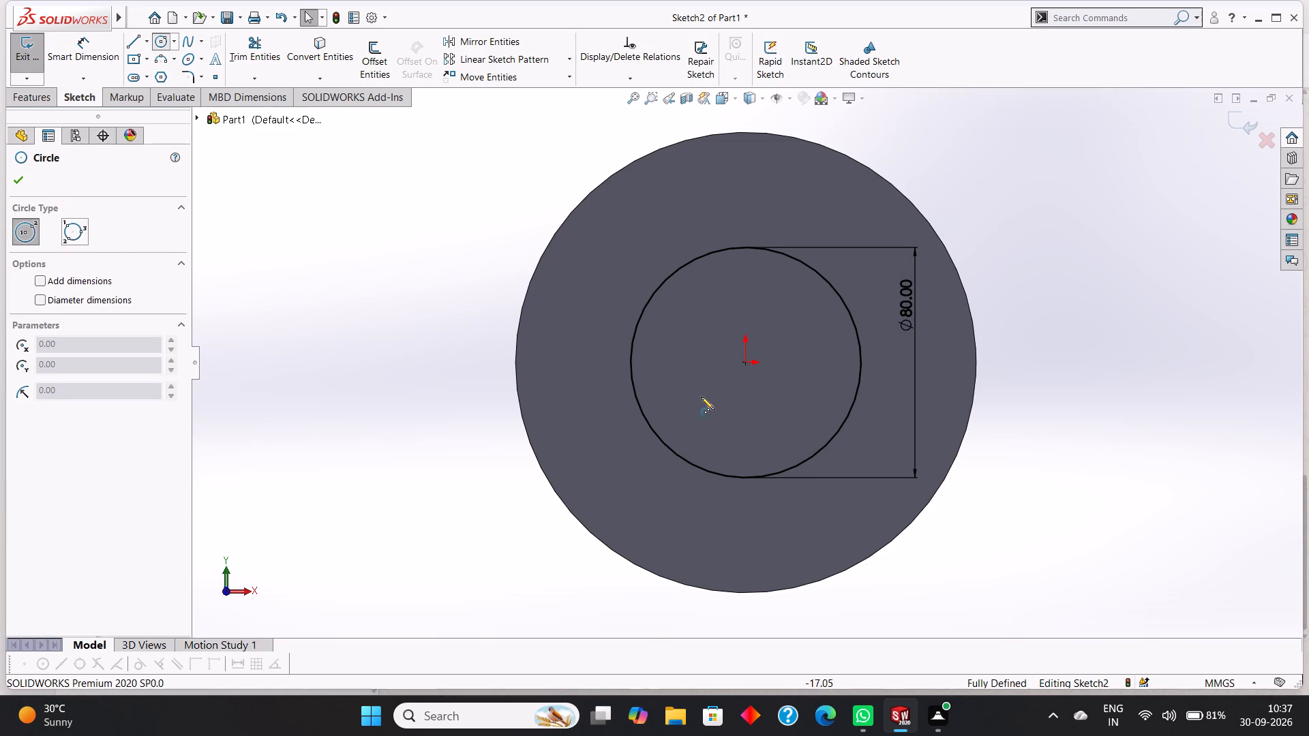
{"action": "left_click_drag", "start_coordinate": [747, 364], "coordinate": [796, 429]}
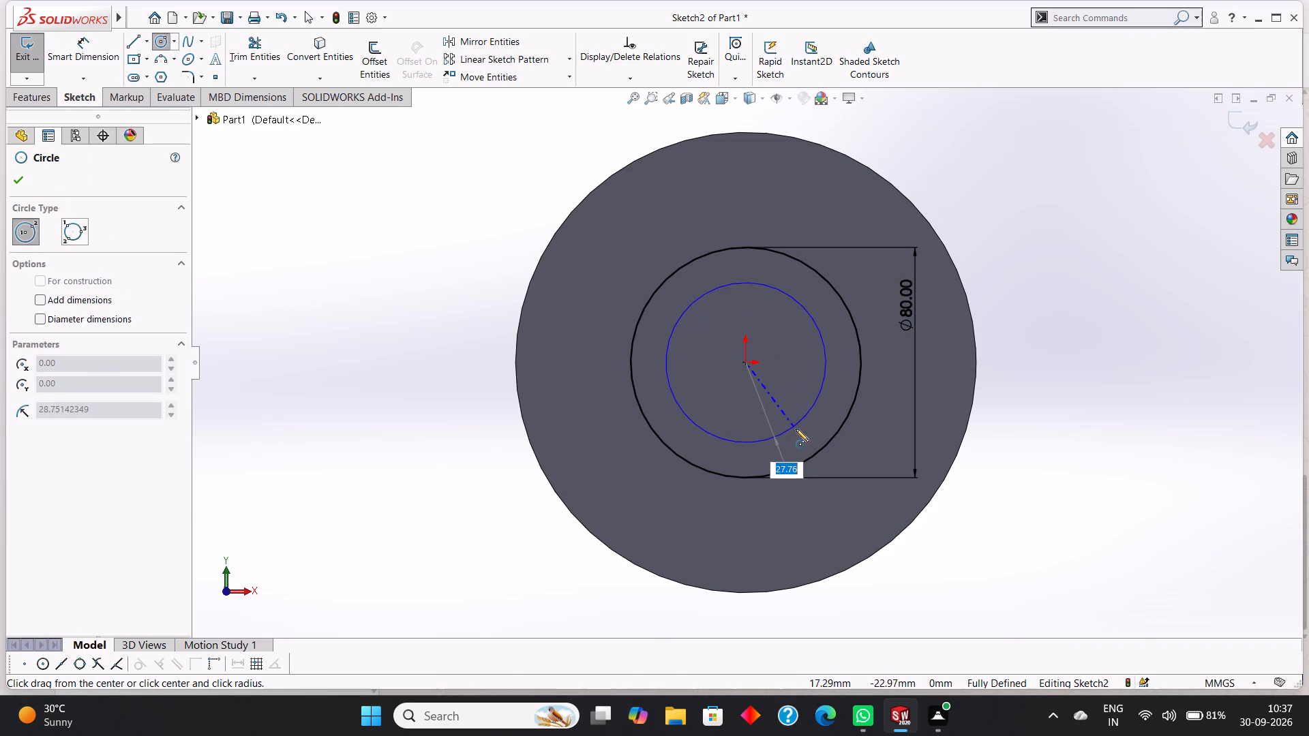
{"action": "left_click_drag", "start_coordinate": [796, 429], "coordinate": [800, 428]}
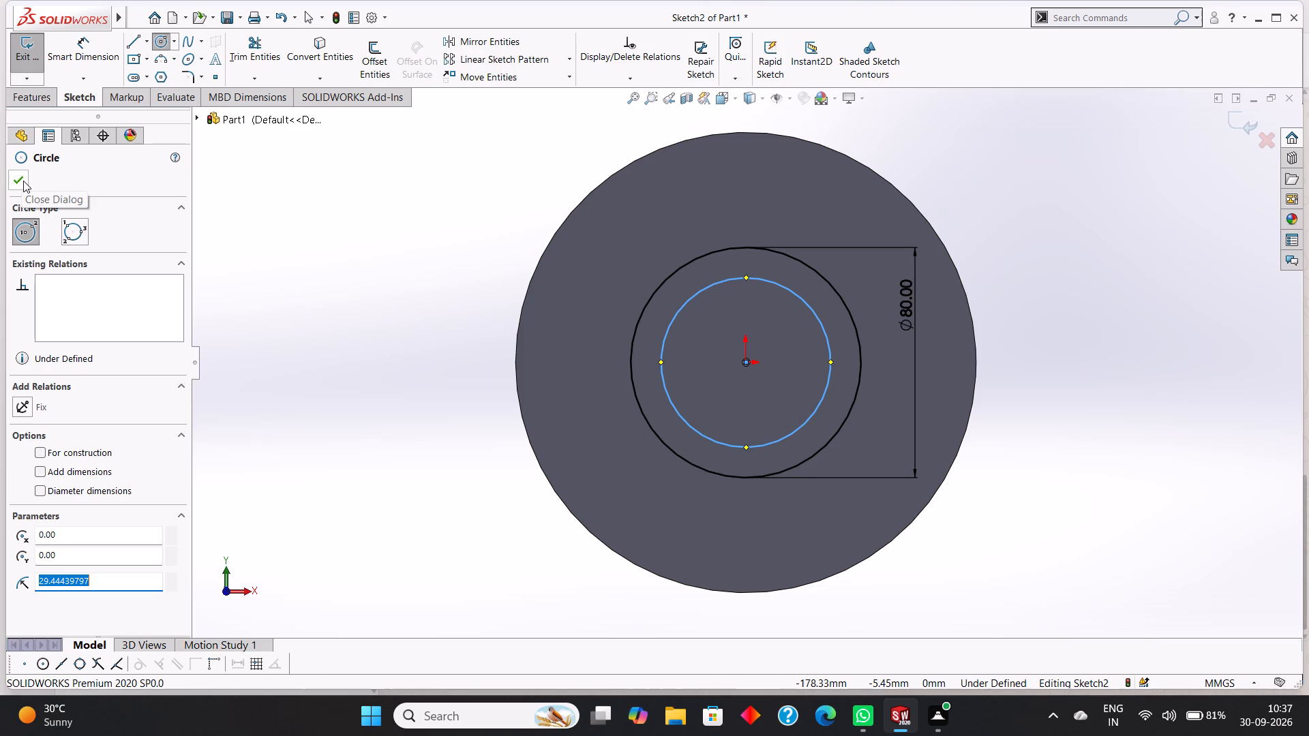
{"action": "key", "text": "BackSpace"}
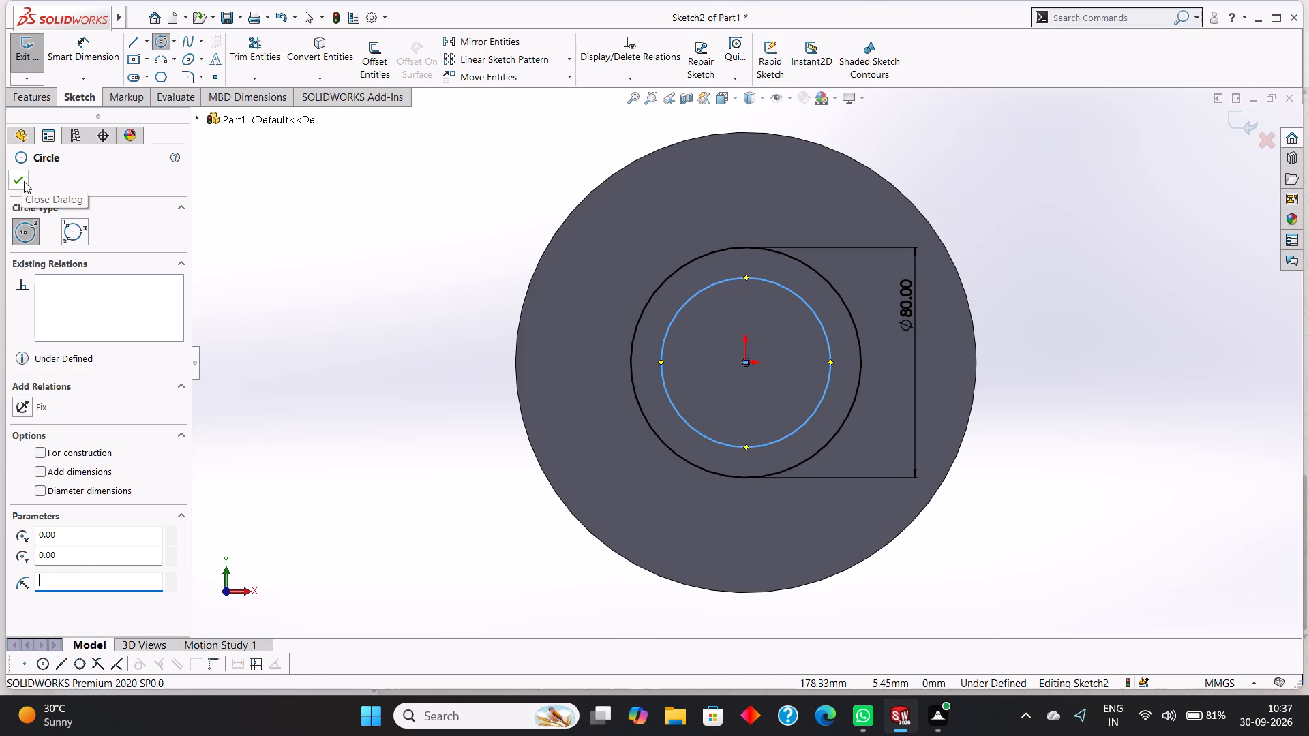
{"action": "type", "text": "30"}
{"action": "key", "text": "Return"}
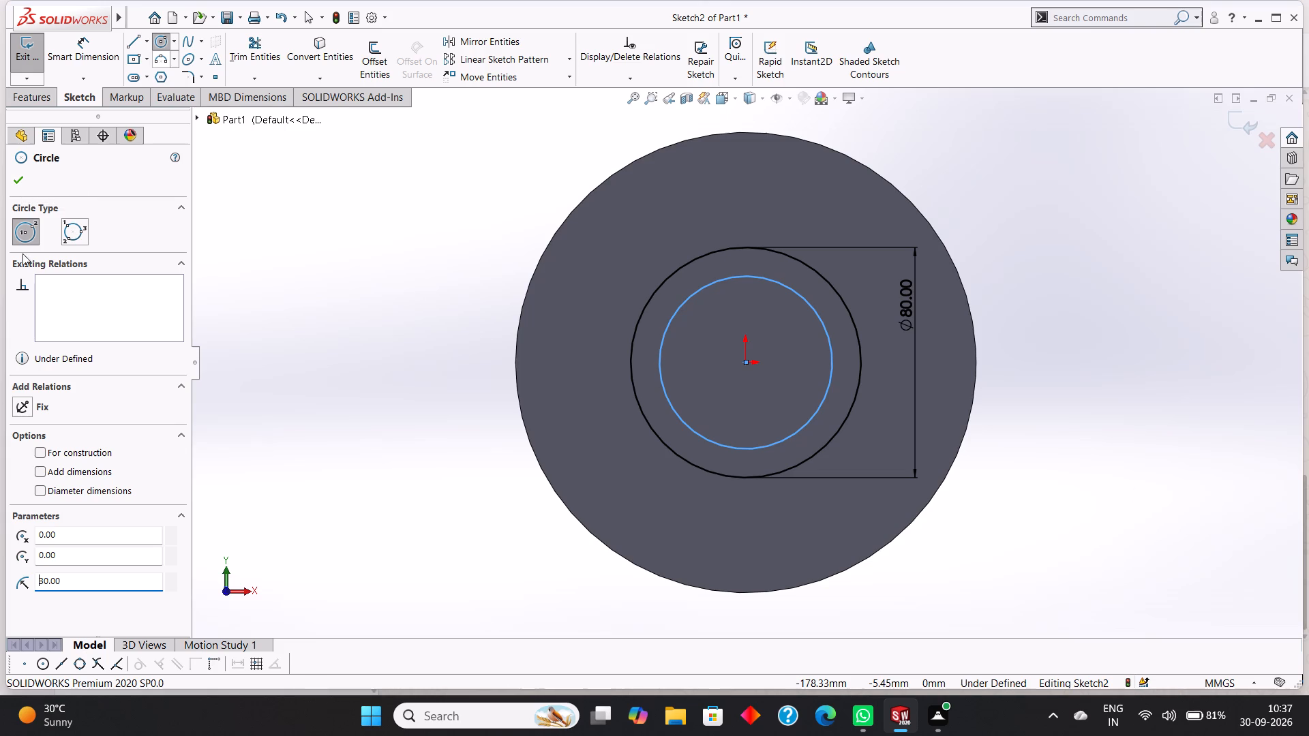
{"action": "left_click", "coordinate": [14, 176]}
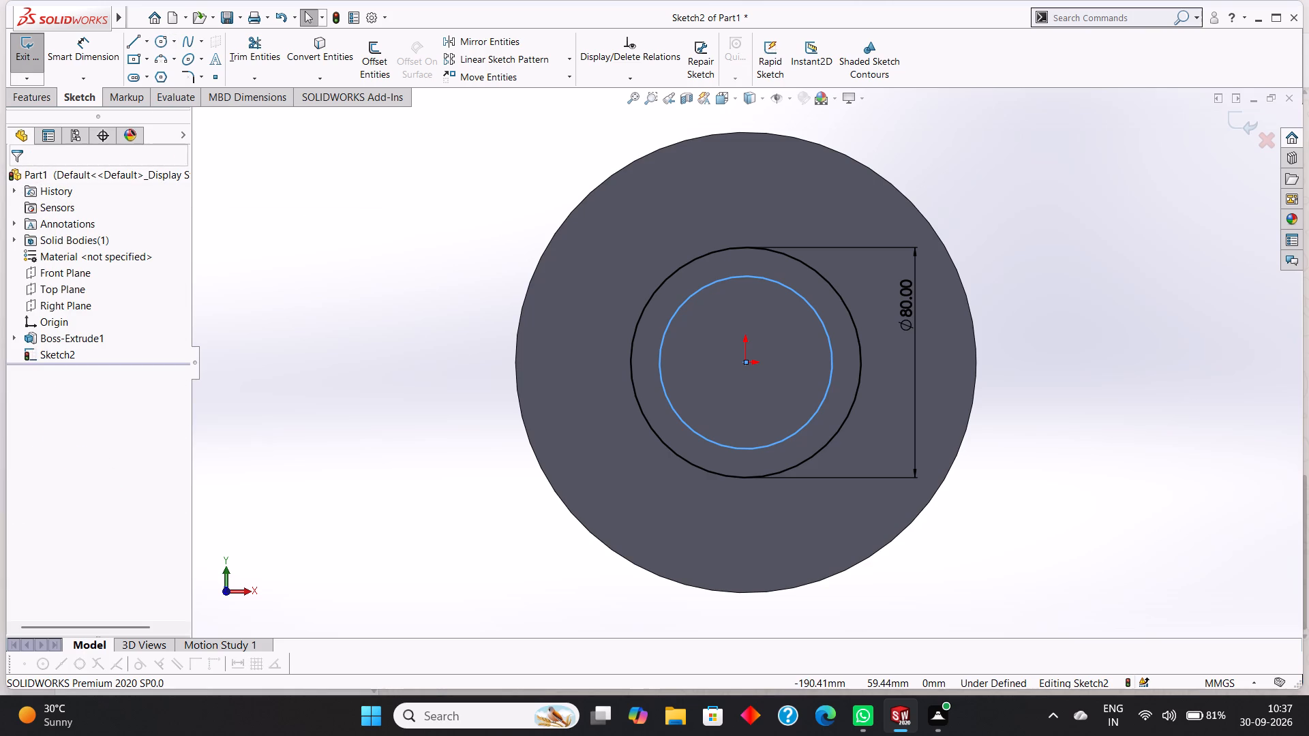
Dimension the inner circle on the disc face to a diameter of 60 mm.
{"action": "left_click", "coordinate": [111, 44]}
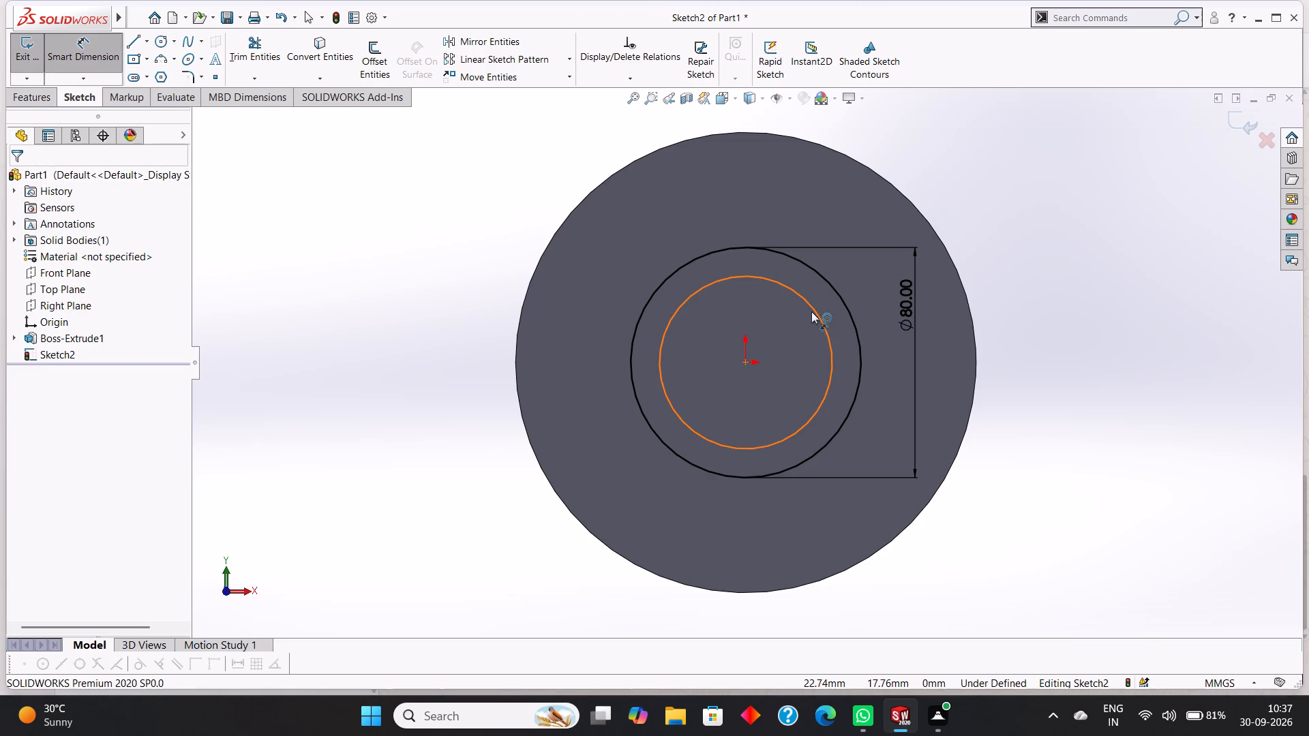
{"action": "left_click_drag", "start_coordinate": [811, 311], "coordinate": [836, 311]}
{"action": "left_click", "coordinate": [889, 336]}
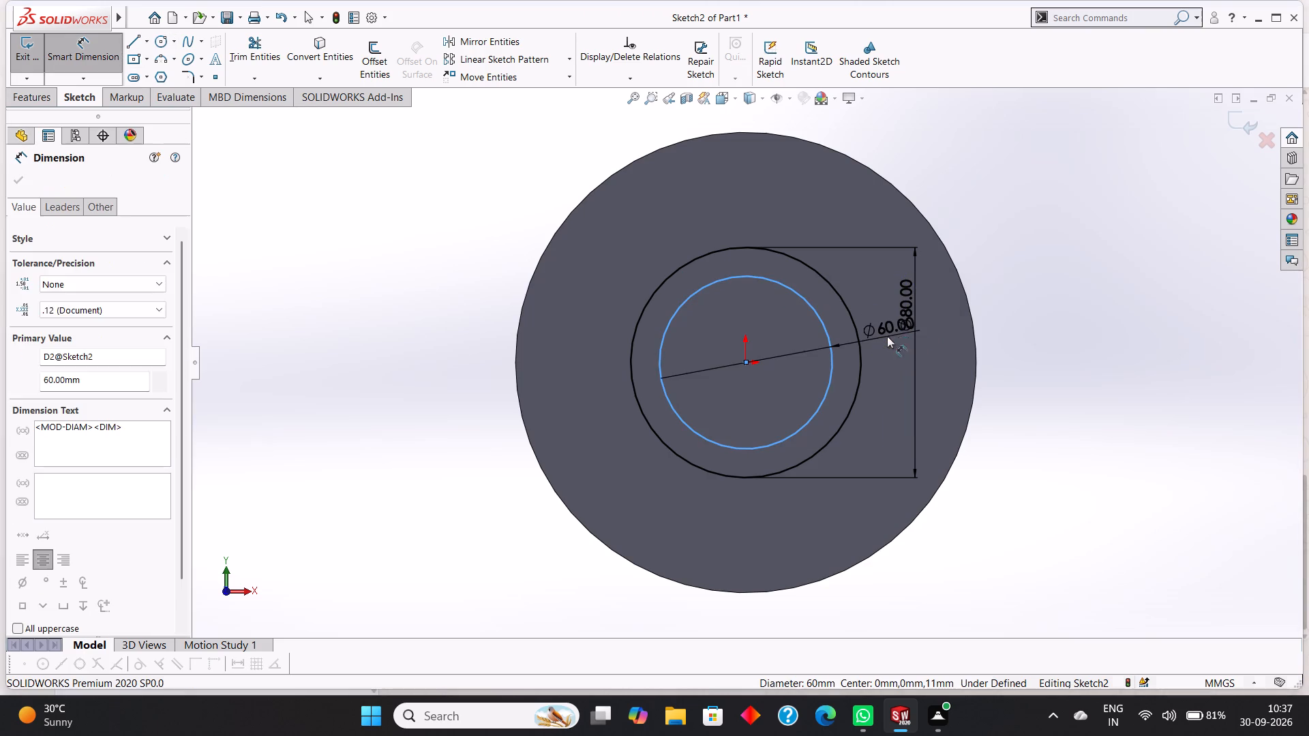
{"action": "left_click", "coordinate": [827, 316]}
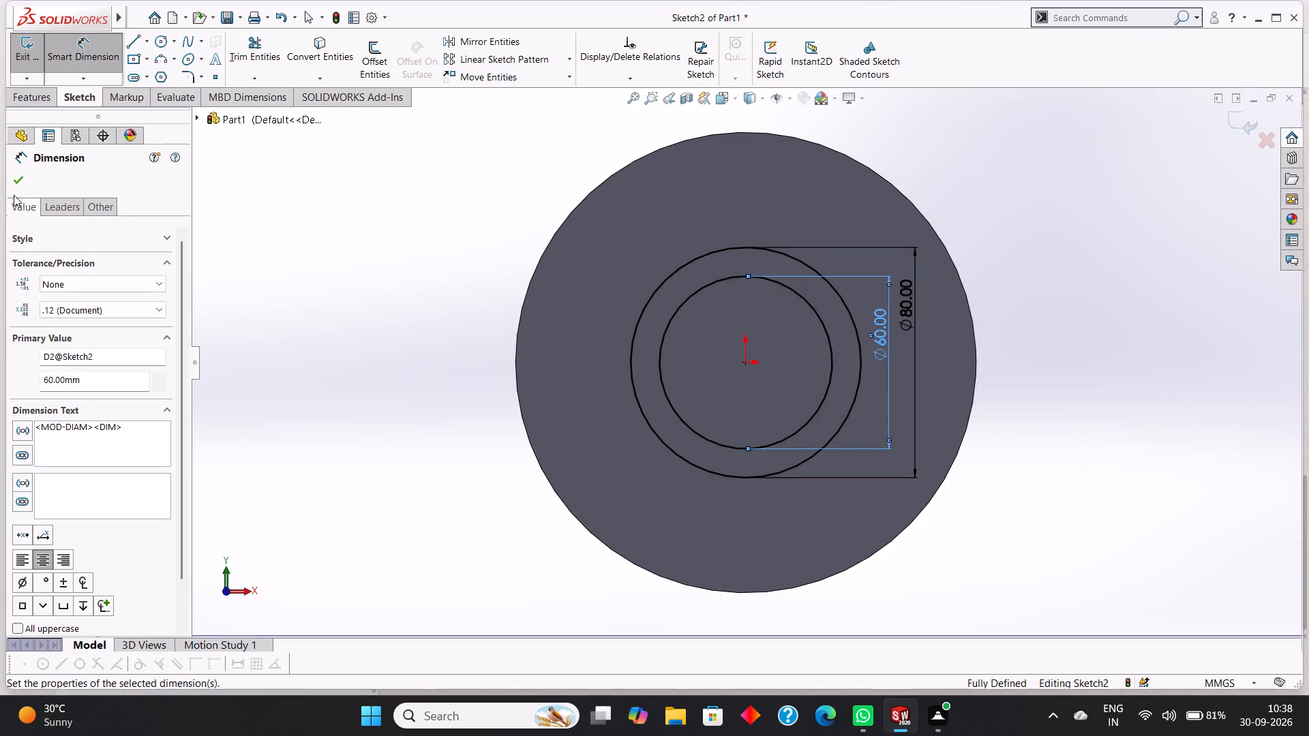
{"action": "left_click", "coordinate": [16, 185]}
Extrude the ring between the 80 mm and 60 mm circles as a blind boss 28 mm high, merged with the flange plate.
{"action": "left_click", "coordinate": [35, 104]}
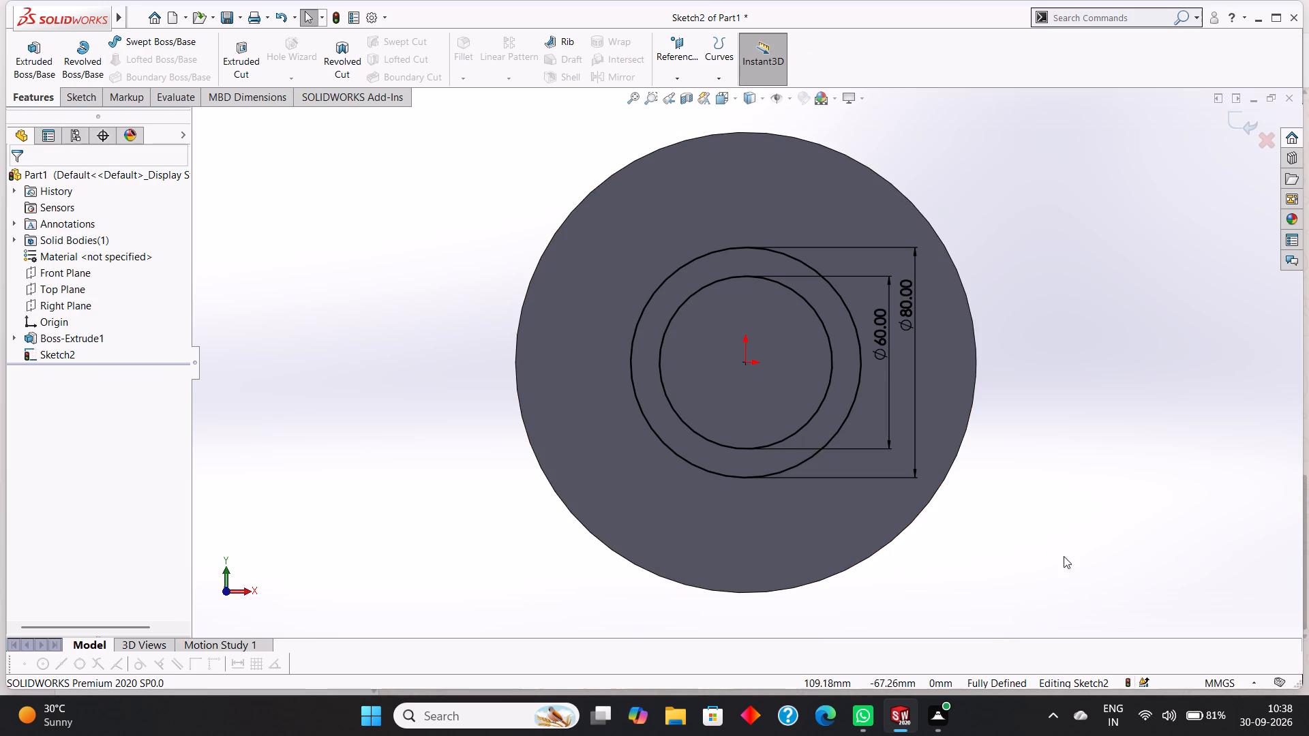
{"action": "middle_click_drag", "start_coordinate": [1065, 556], "coordinate": [1057, 339]}
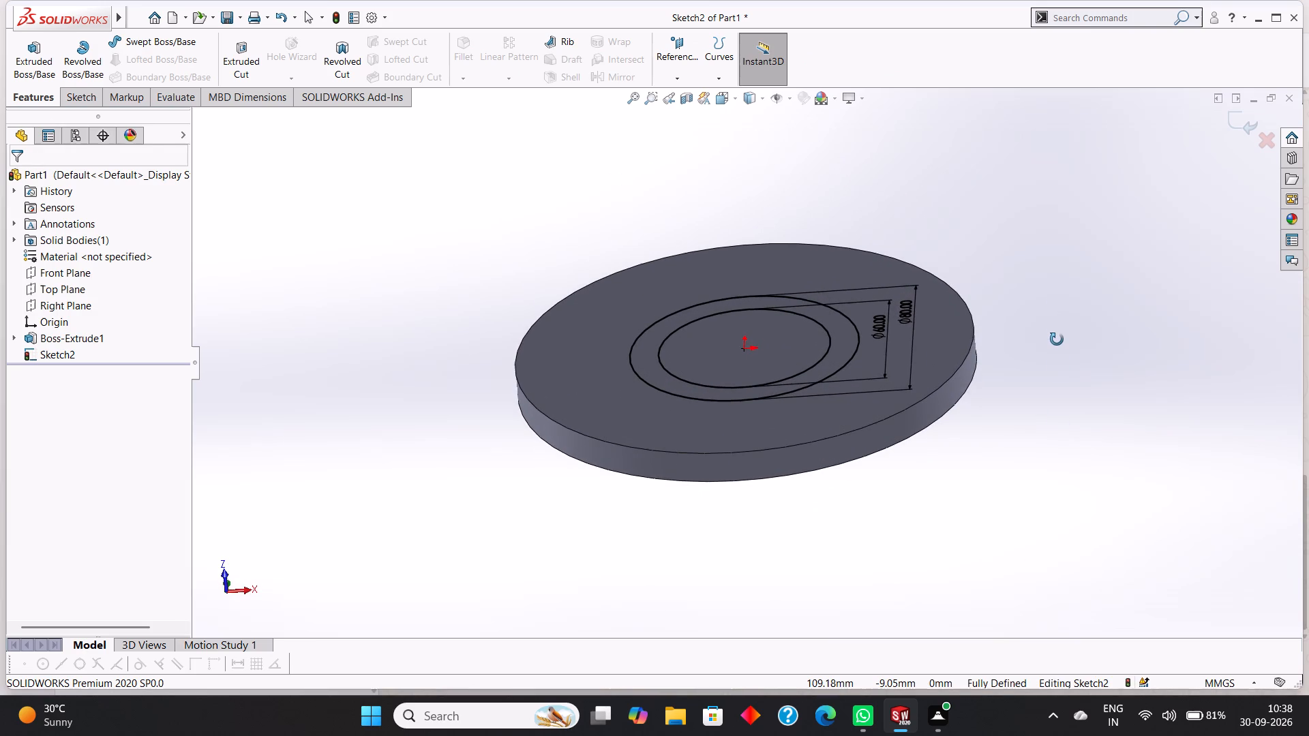
{"action": "middle_click_drag", "start_coordinate": [1057, 339], "coordinate": [1057, 341]}
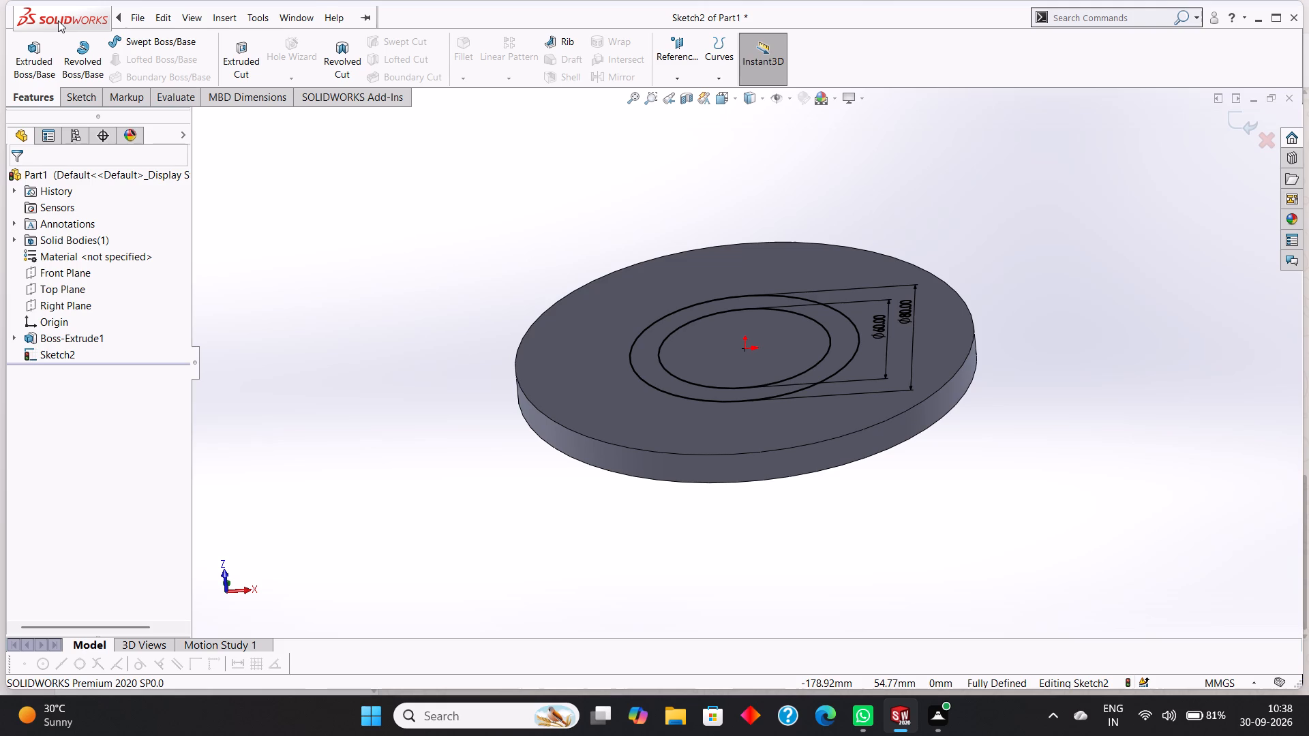
{"action": "left_click", "coordinate": [39, 63]}
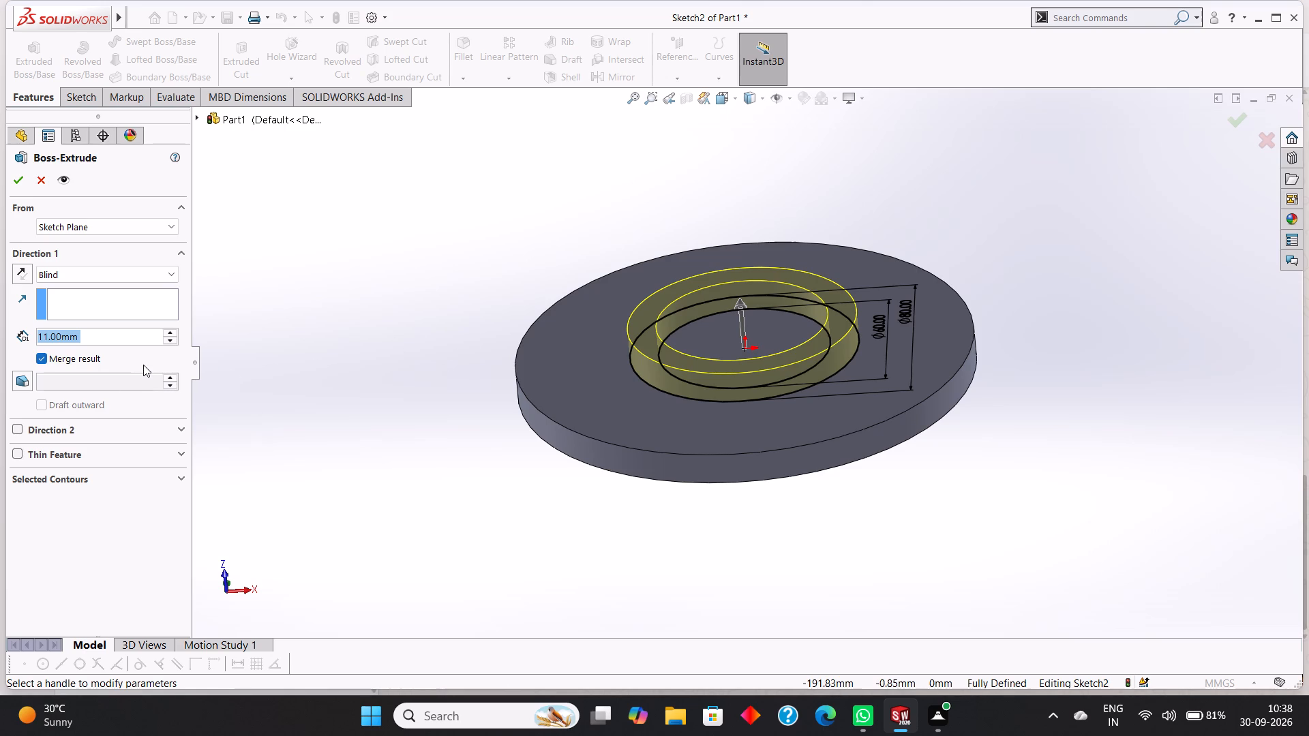
{"action": "key", "text": "BackSpace"}
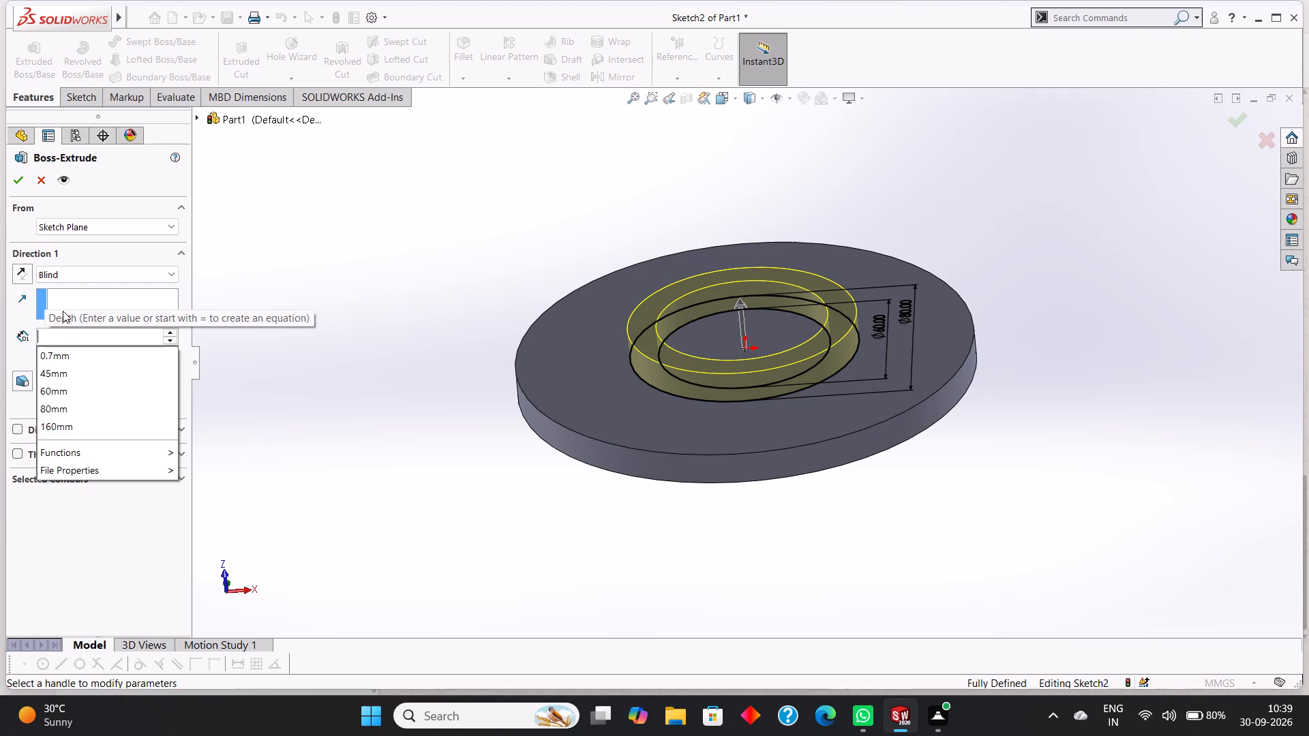
{"action": "type", "text": "28"}
{"action": "key", "text": "Return"}
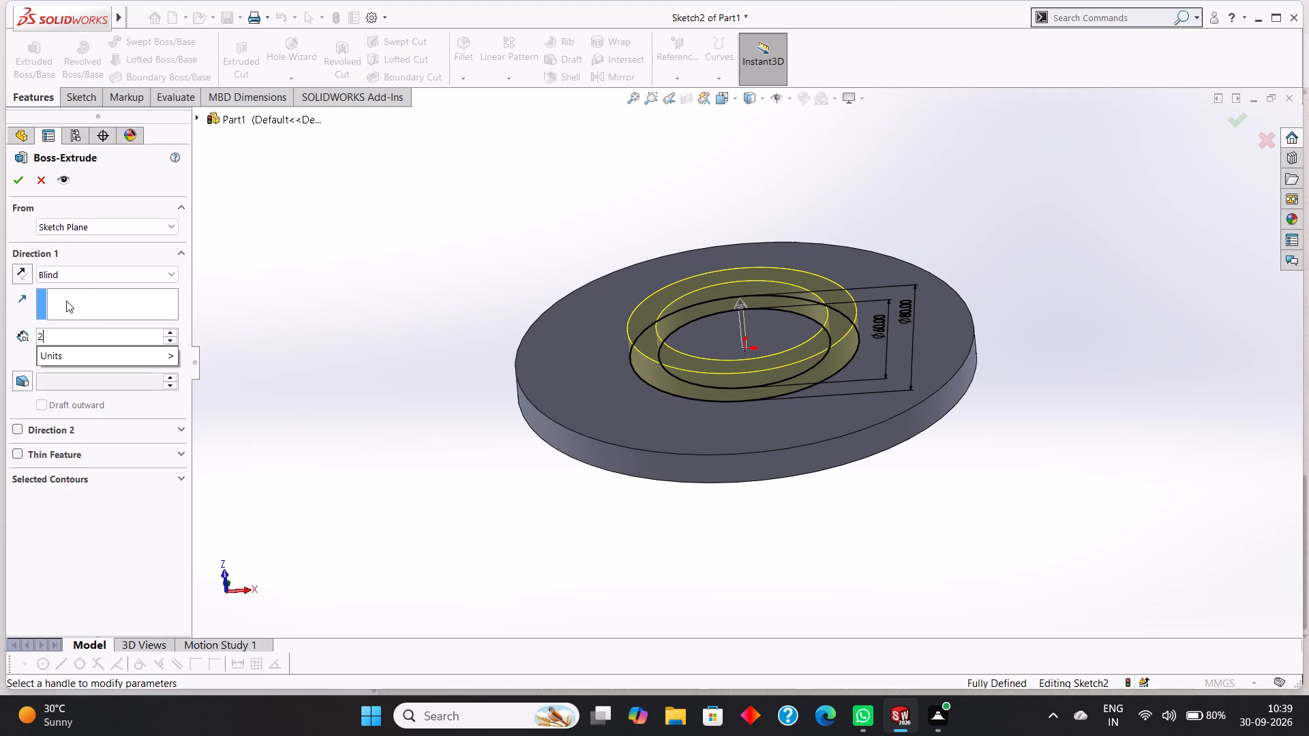
{"action": "left_click", "coordinate": [63, 335]}
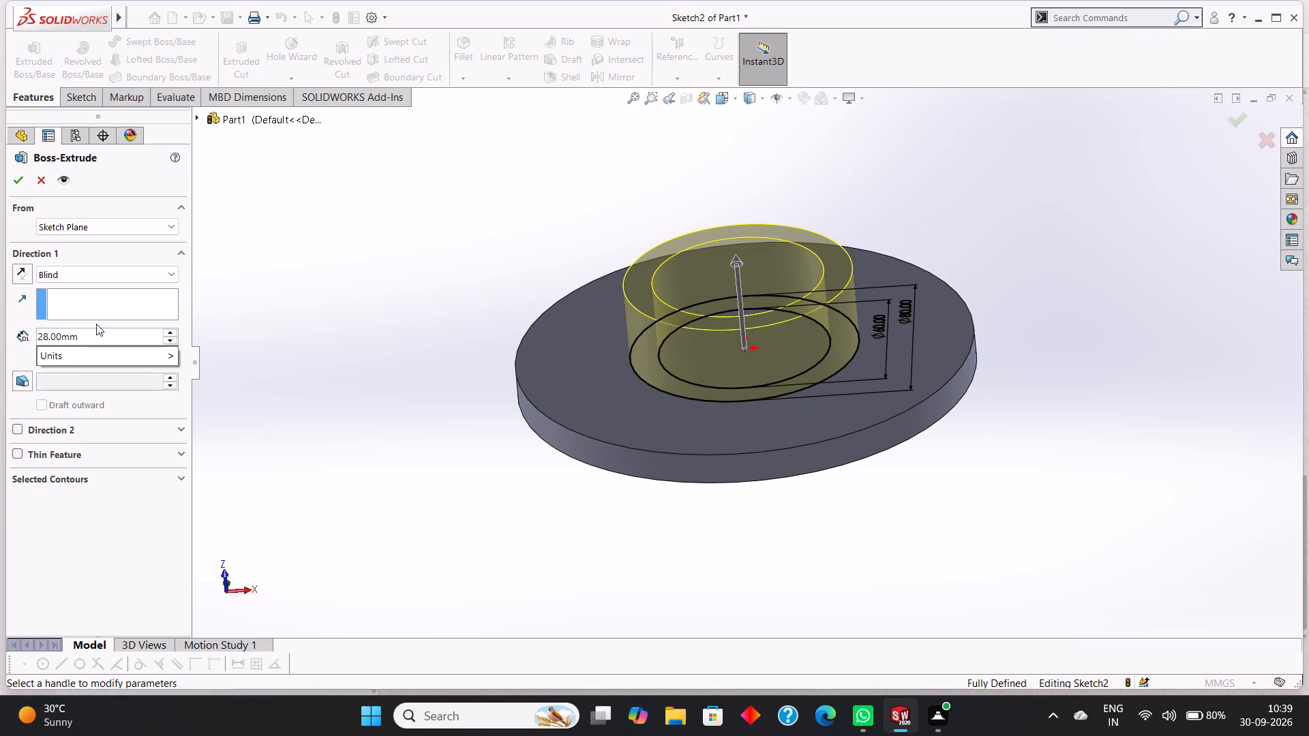
{"action": "left_click", "coordinate": [13, 180]}
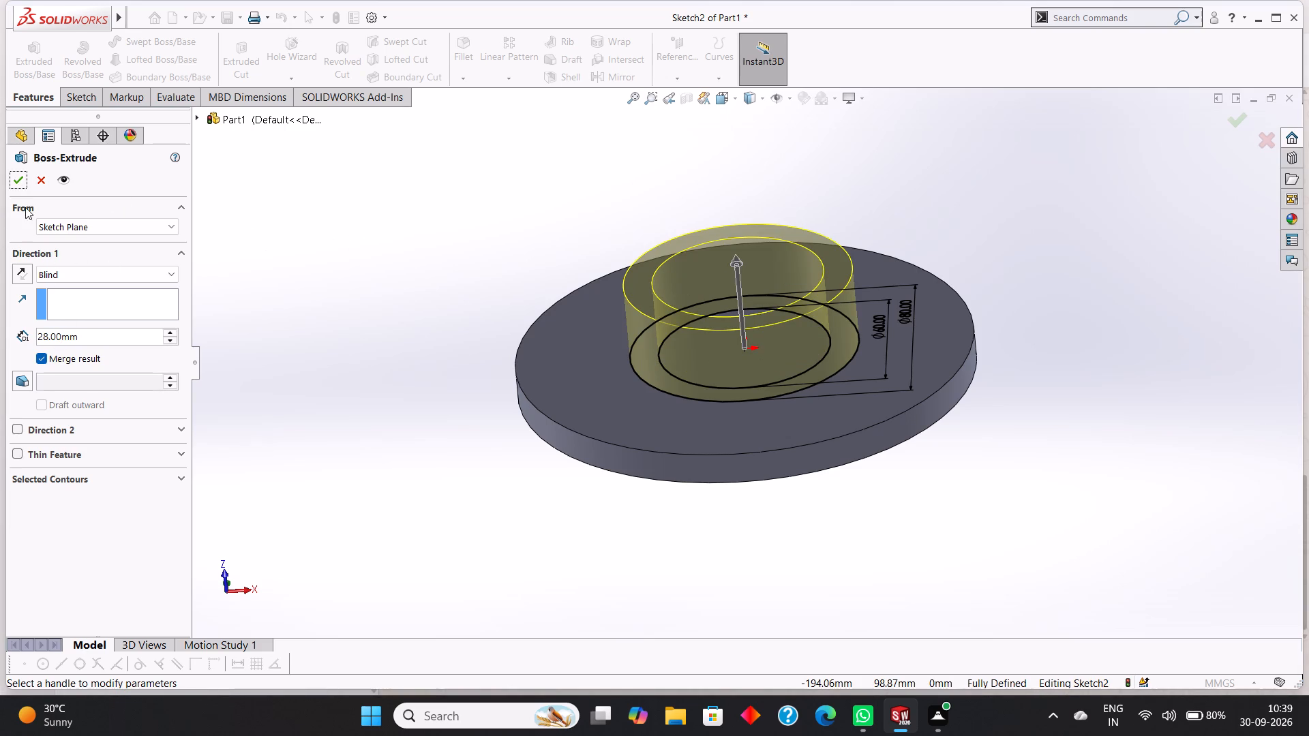
{"action": "left_click", "coordinate": [21, 183]}
{"action": "left_click", "coordinate": [382, 252]}
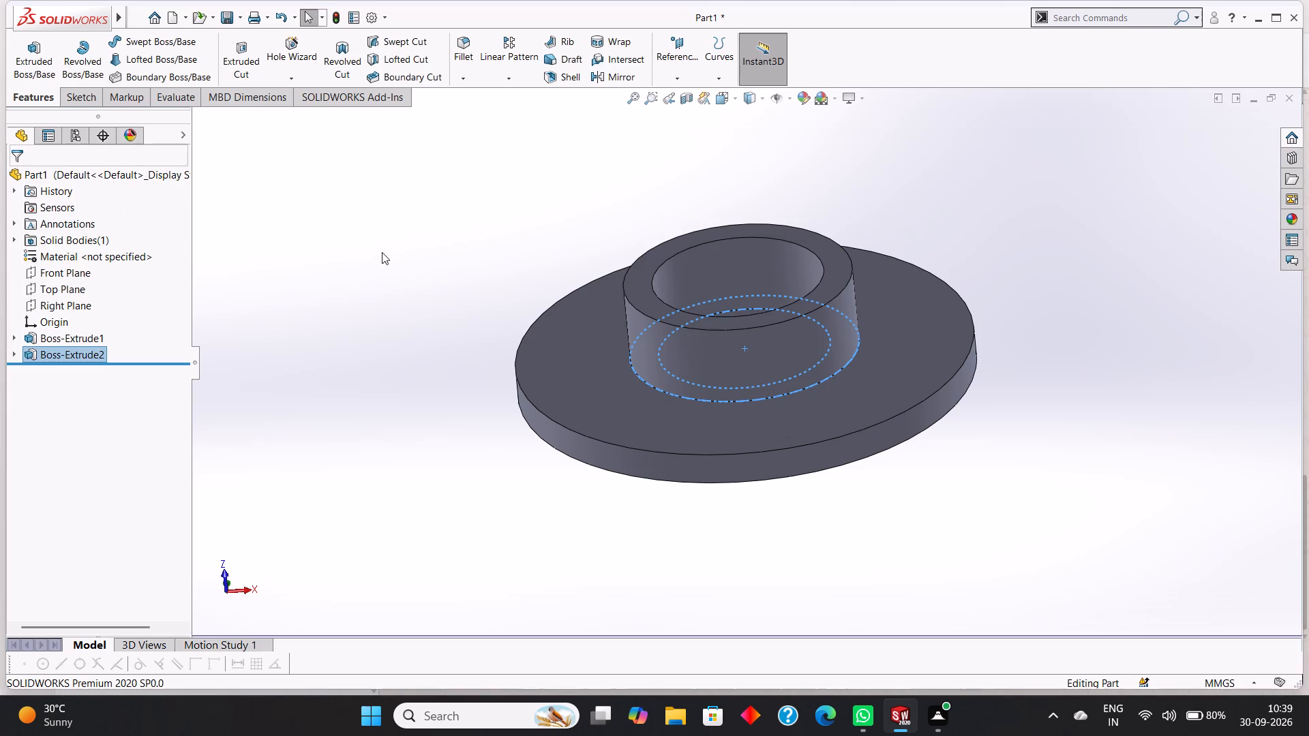
Examine the raised ring and its bore on the flange plate from several viewing angles.
{"action": "middle_click_drag", "start_coordinate": [385, 252], "coordinate": [414, 334]}
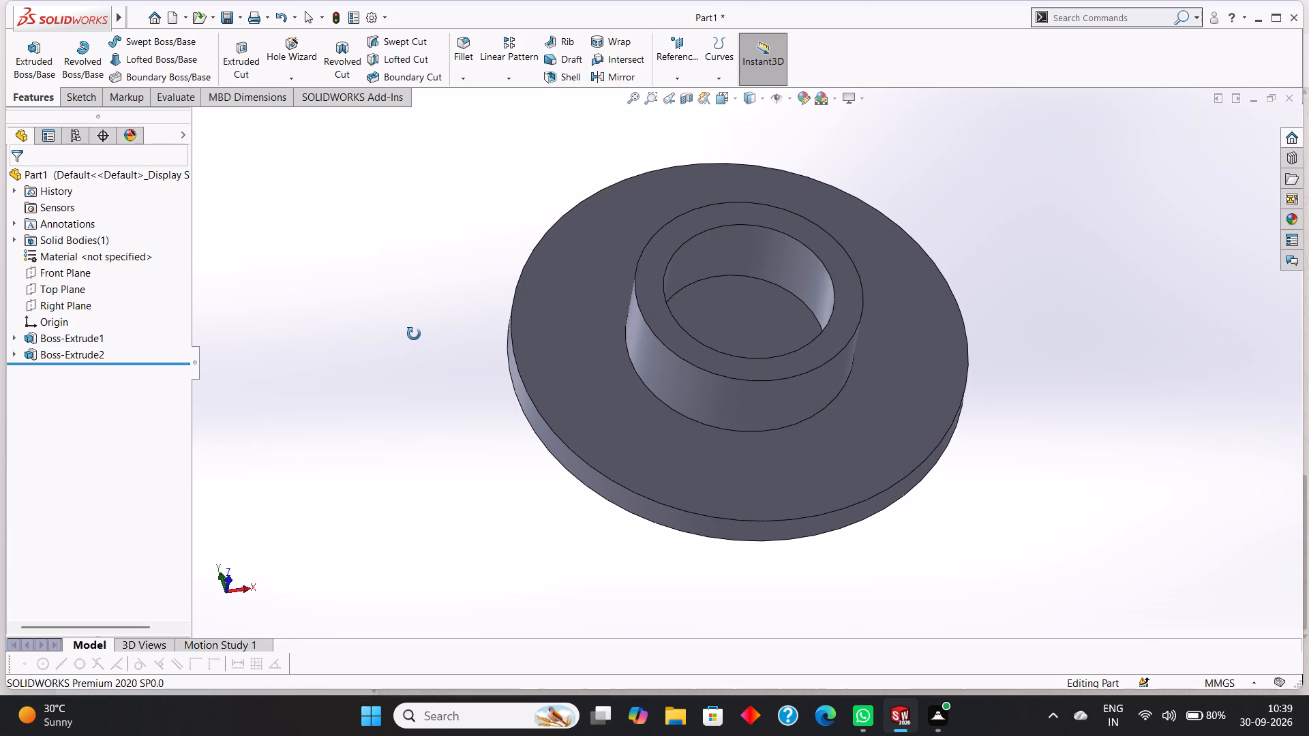
{"action": "middle_click_drag", "start_coordinate": [414, 334], "coordinate": [402, 322]}
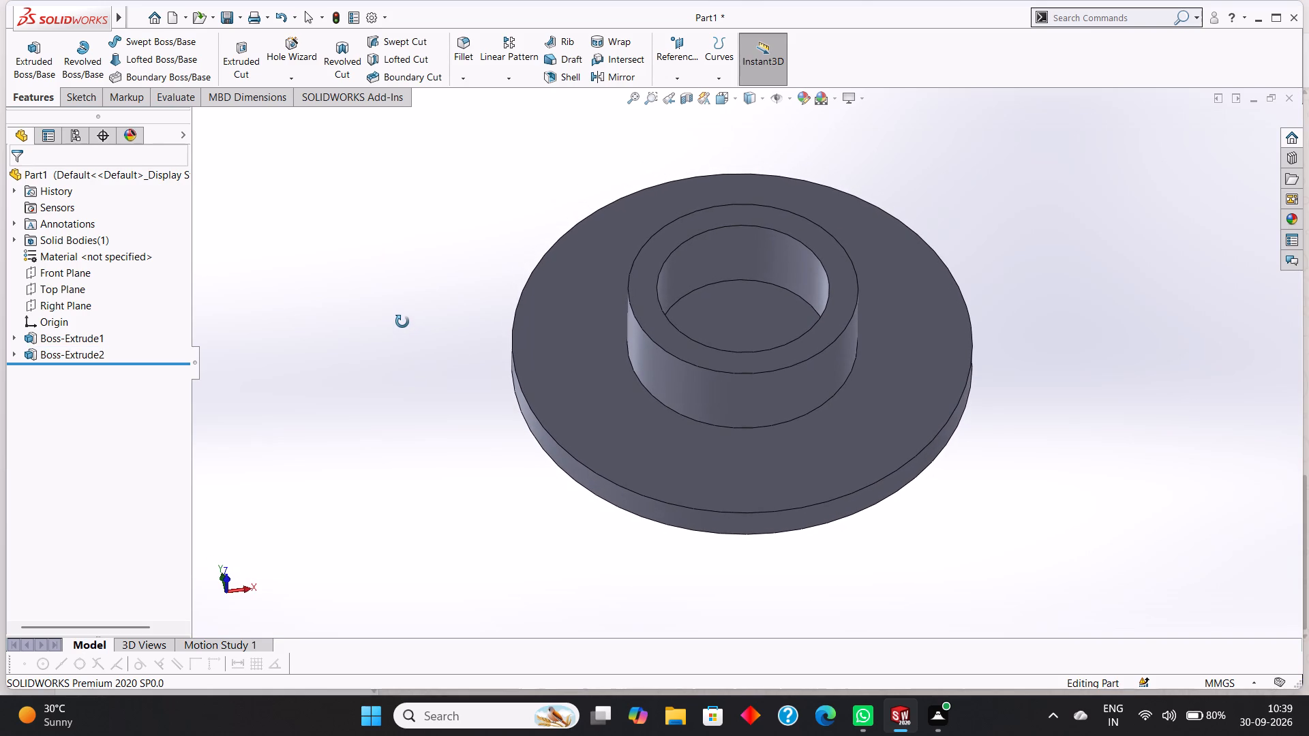
{"action": "middle_click_drag", "start_coordinate": [402, 322], "coordinate": [399, 319]}
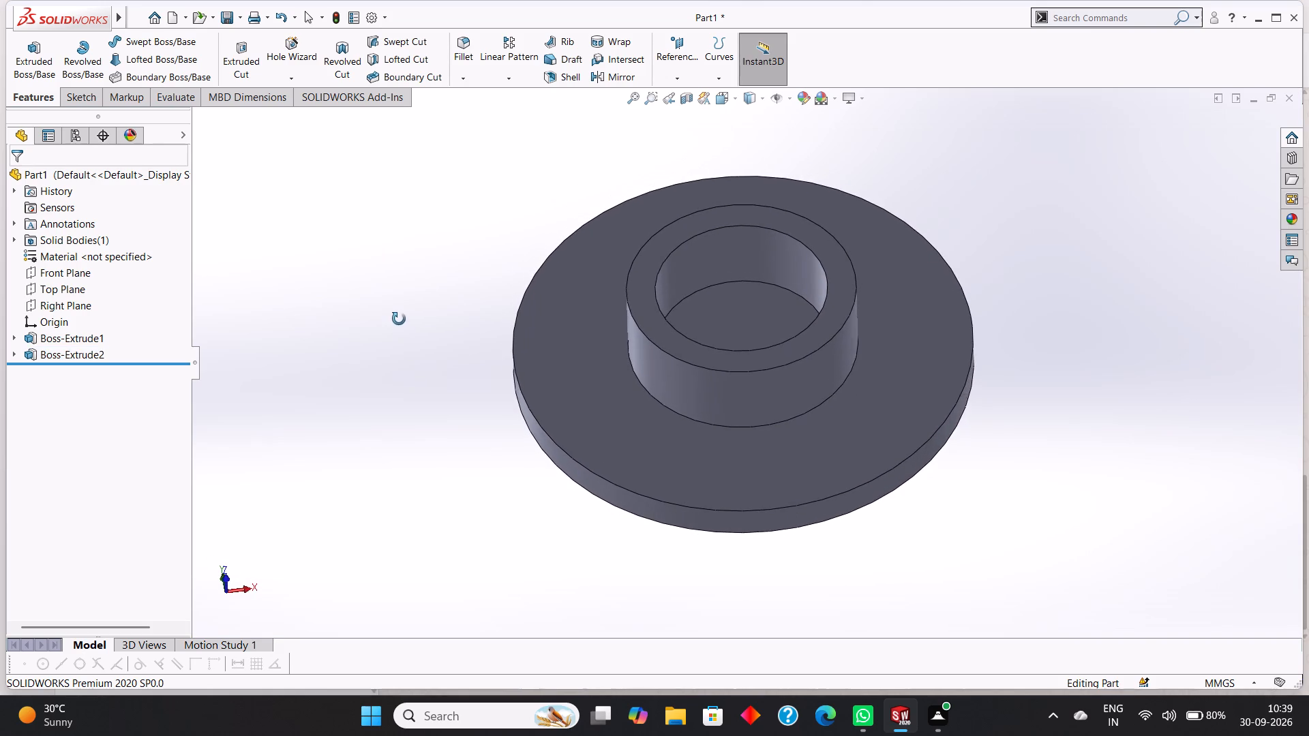
{"action": "middle_click_drag", "start_coordinate": [399, 319], "coordinate": [391, 285]}
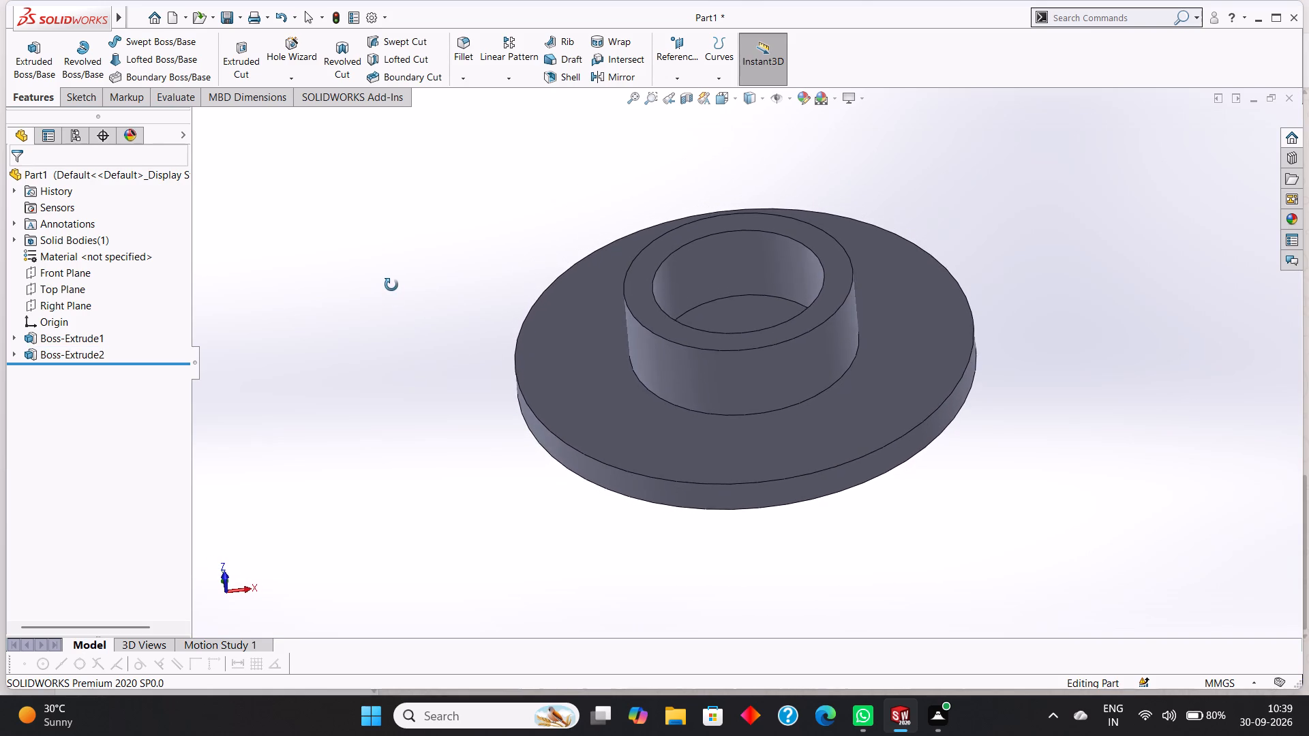
{"action": "middle_click_drag", "start_coordinate": [391, 285], "coordinate": [391, 296]}
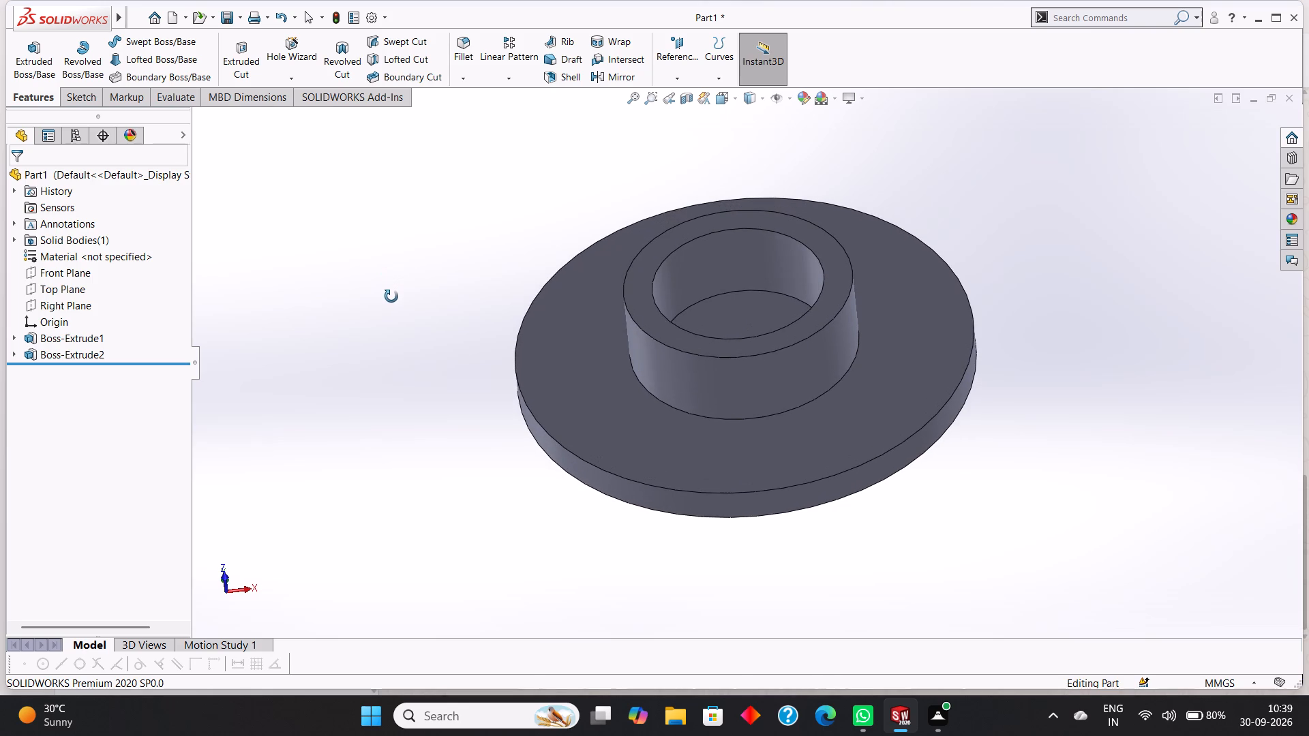
{"action": "middle_click_drag", "start_coordinate": [391, 296], "coordinate": [389, 316]}
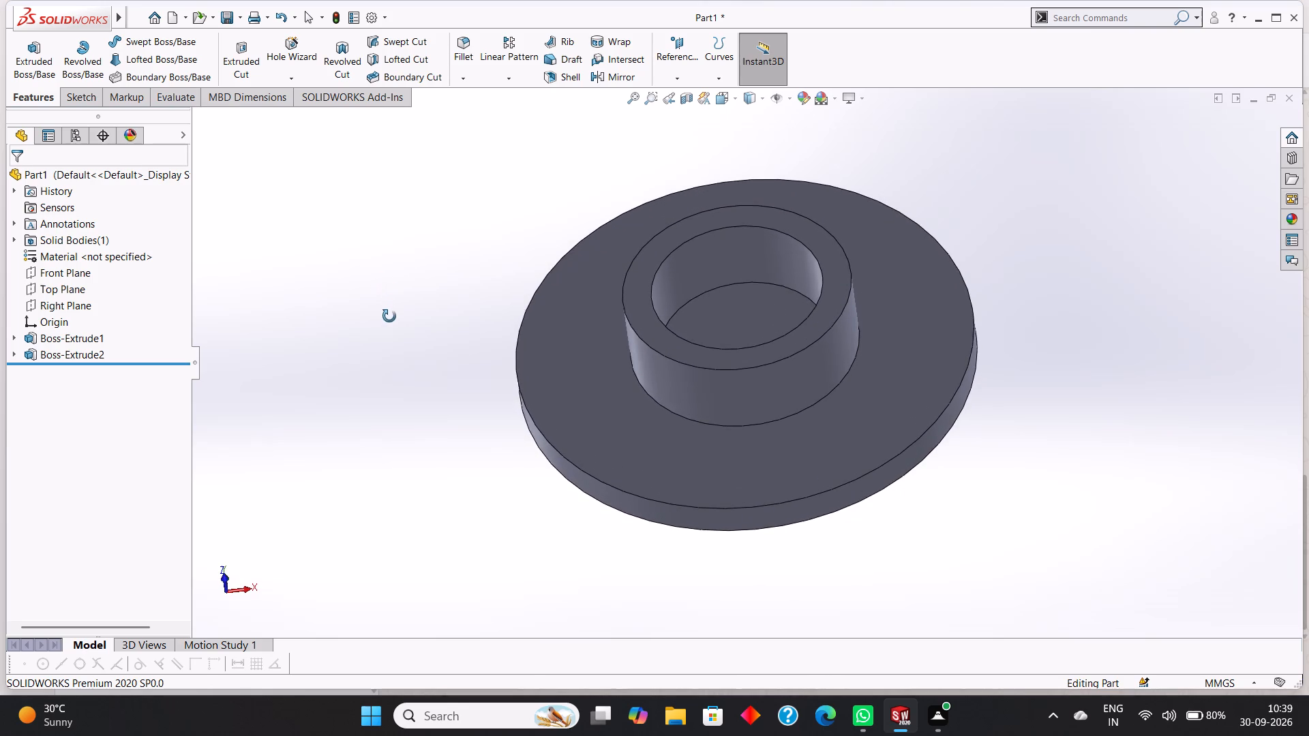
{"action": "middle_click_drag", "start_coordinate": [389, 316], "coordinate": [403, 318]}
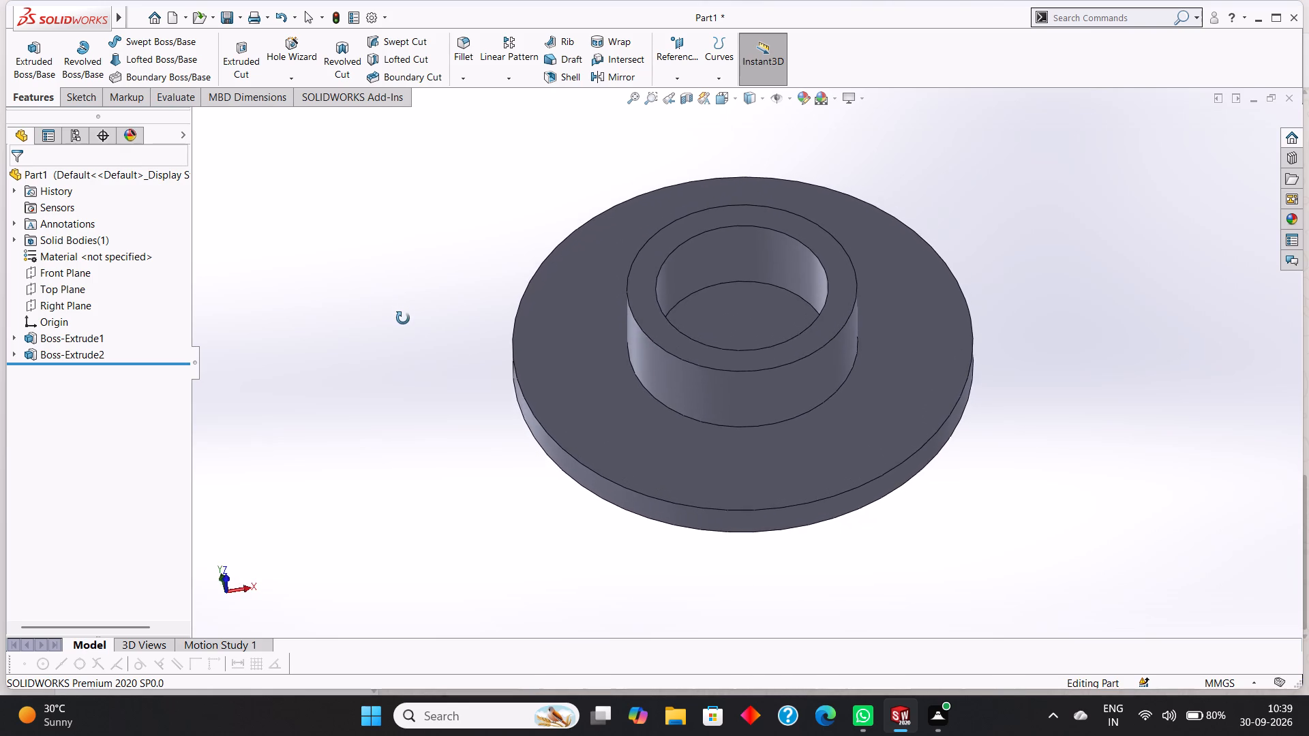
{"action": "middle_click_drag", "start_coordinate": [403, 318], "coordinate": [396, 351]}
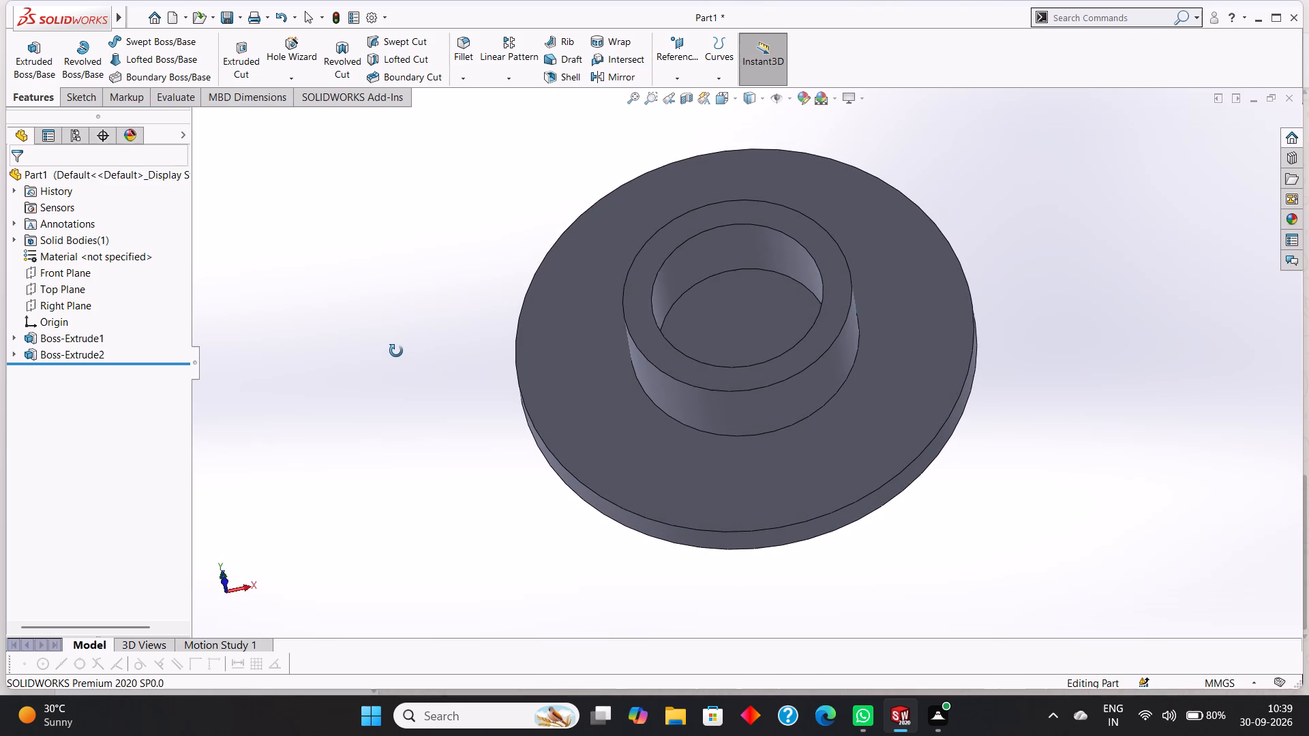
{"action": "middle_click_drag", "start_coordinate": [396, 351], "coordinate": [397, 343]}
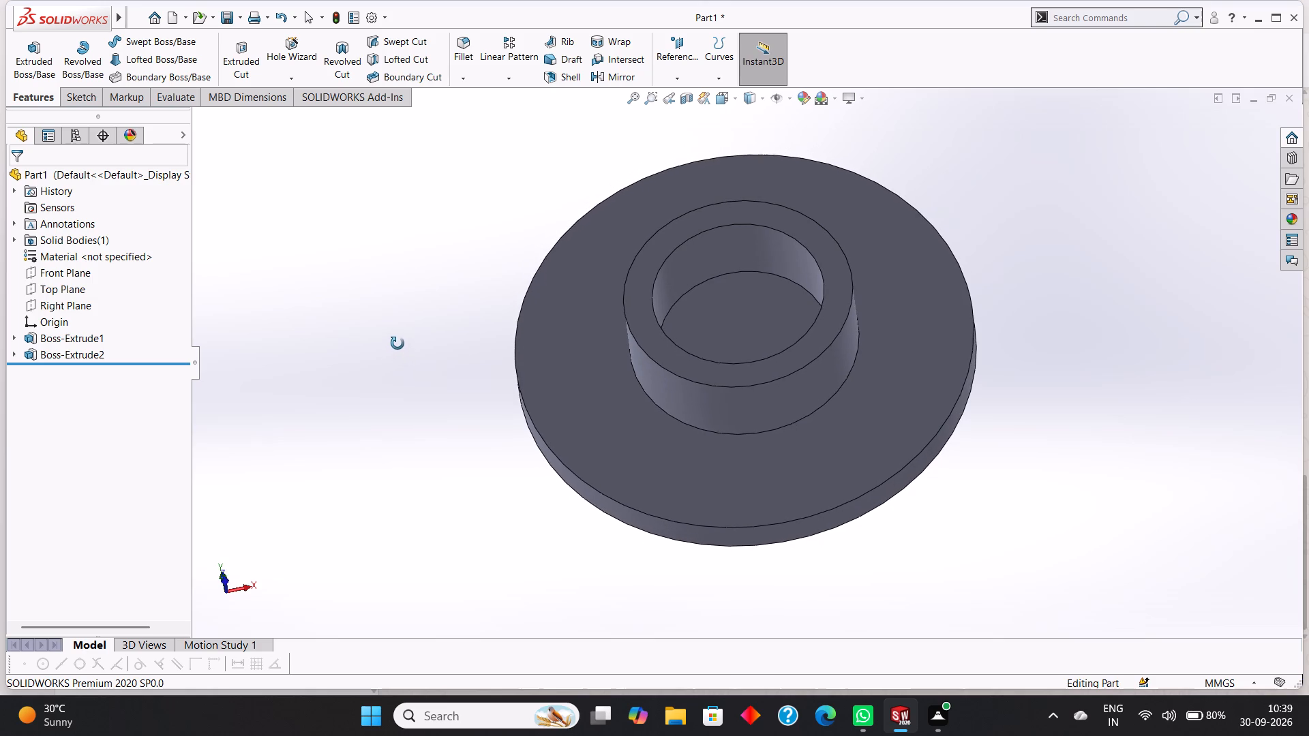
{"action": "middle_click_drag", "start_coordinate": [397, 343], "coordinate": [400, 354]}
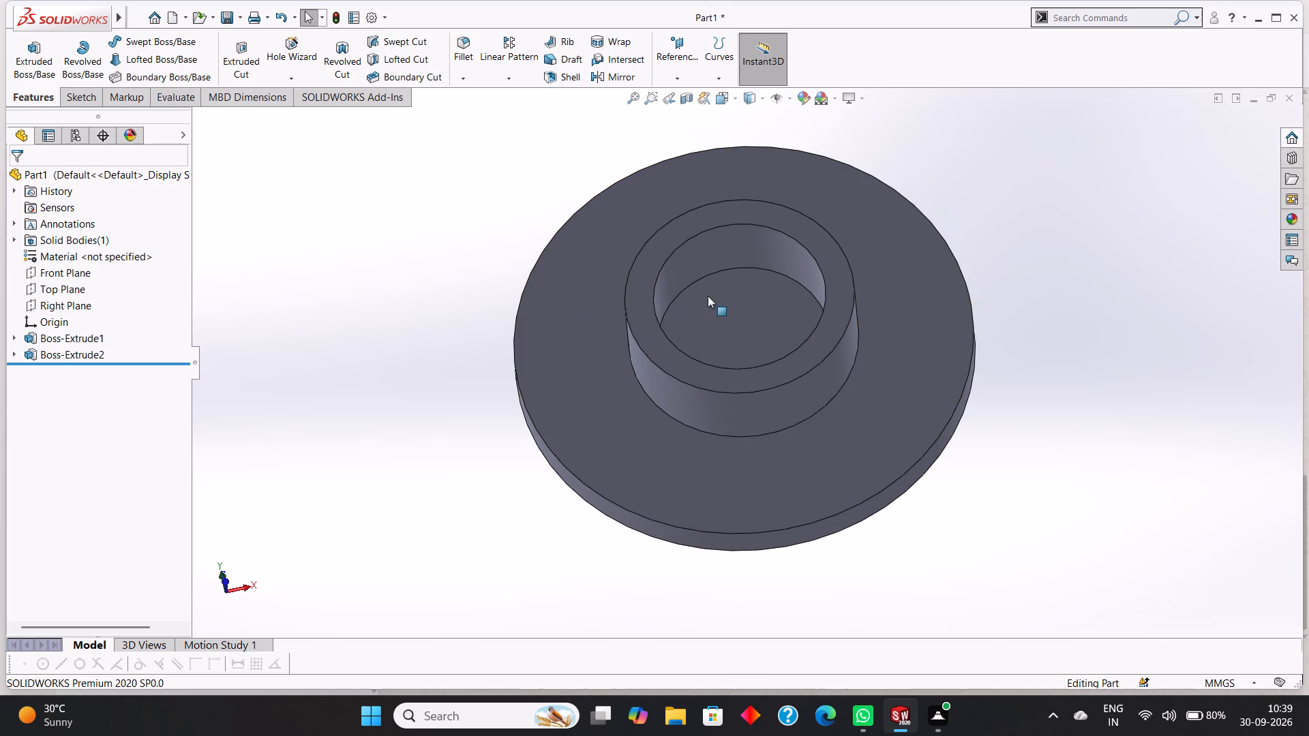
Start a sketch on the plate face inside the raised ring and draw an origin-centred circle of 30 mm radius matching the bore.
{"action": "left_click", "coordinate": [714, 295]}
{"action": "left_click", "coordinate": [774, 256]}
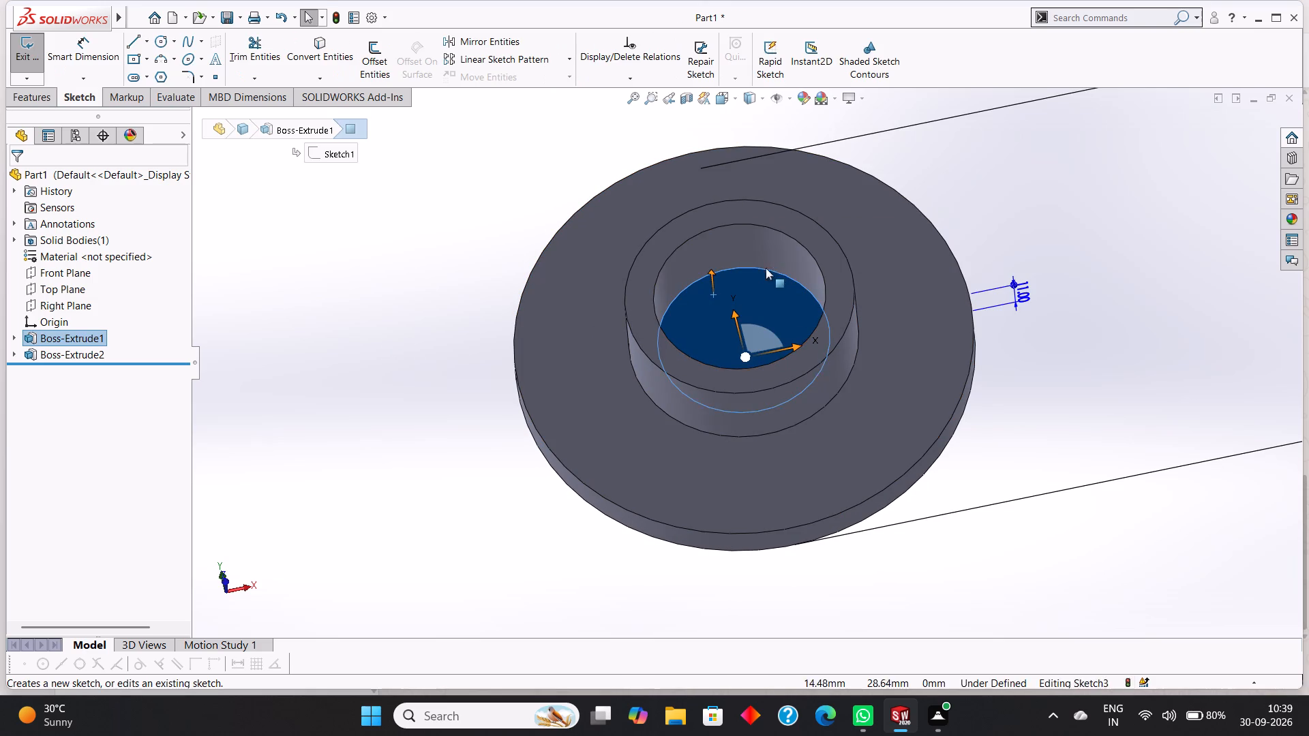
{"action": "key", "text": "ctrl+8"}
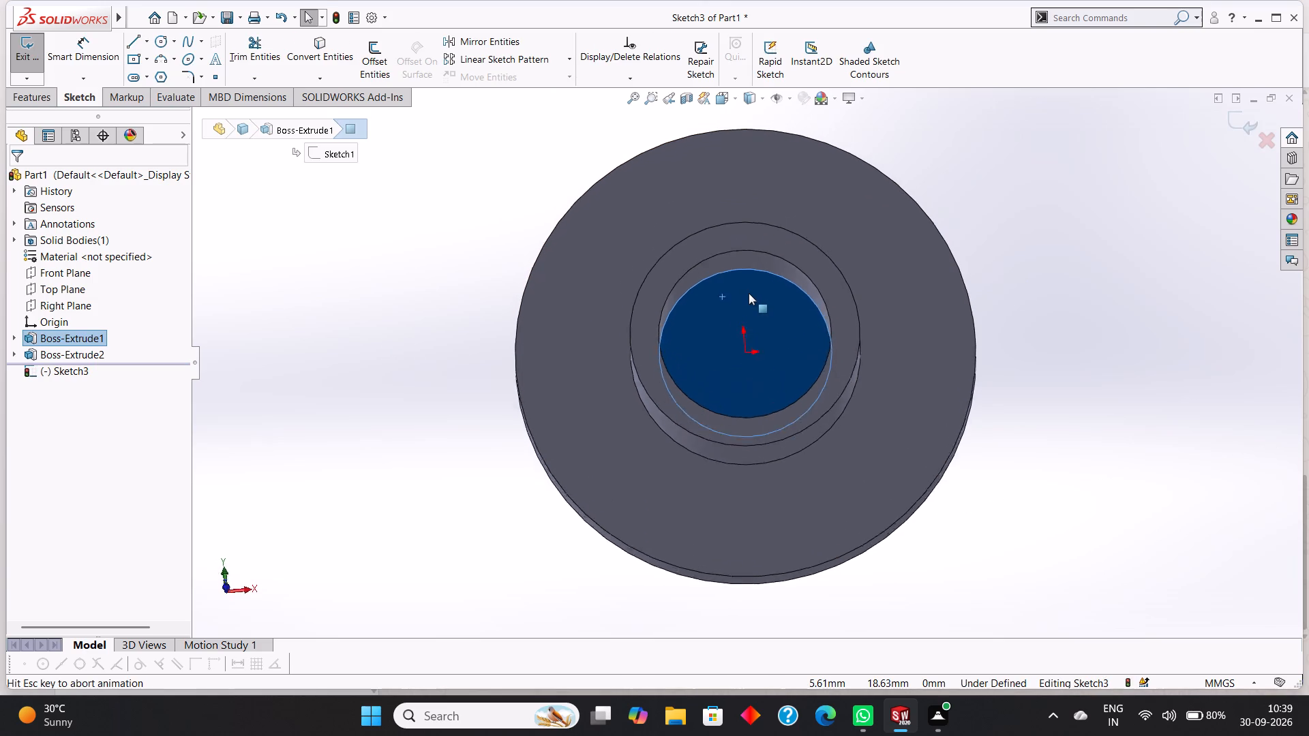
{"action": "key", "text": "Escape"}
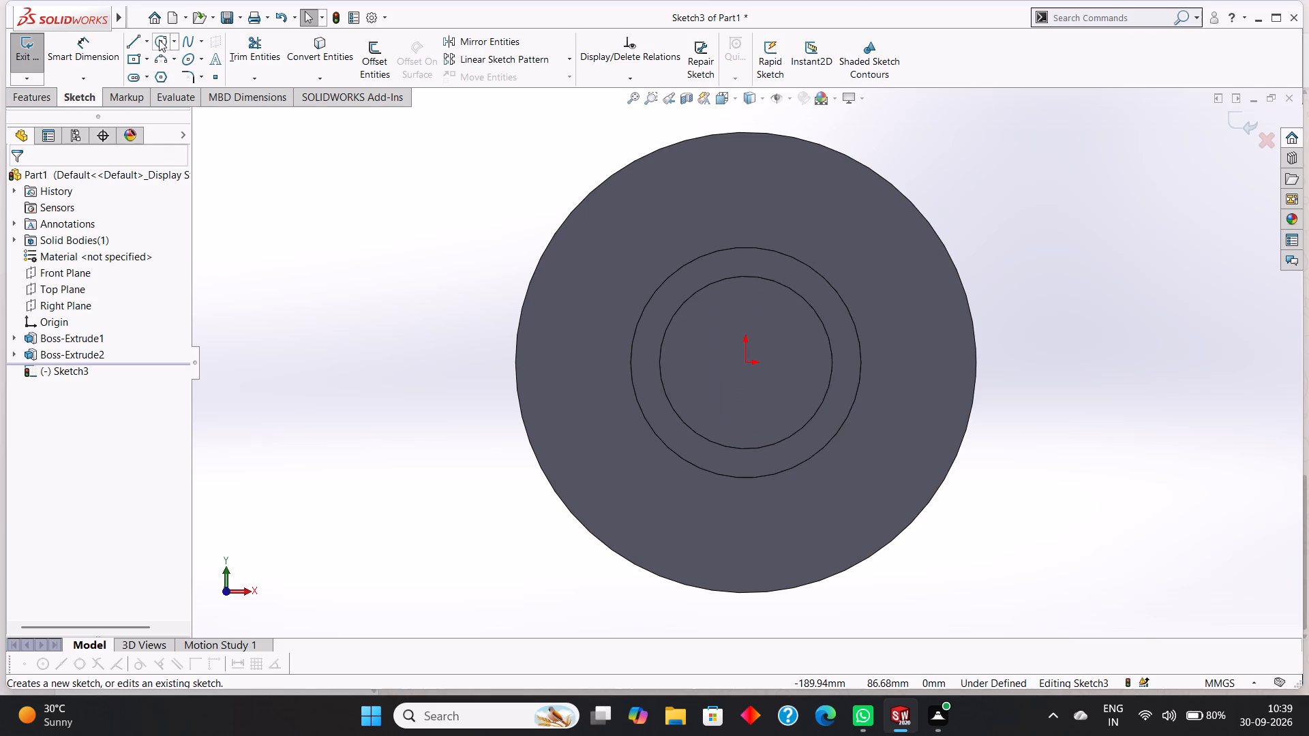
{"action": "left_click", "coordinate": [159, 40]}
{"action": "left_click_drag", "start_coordinate": [747, 363], "coordinate": [821, 405]}
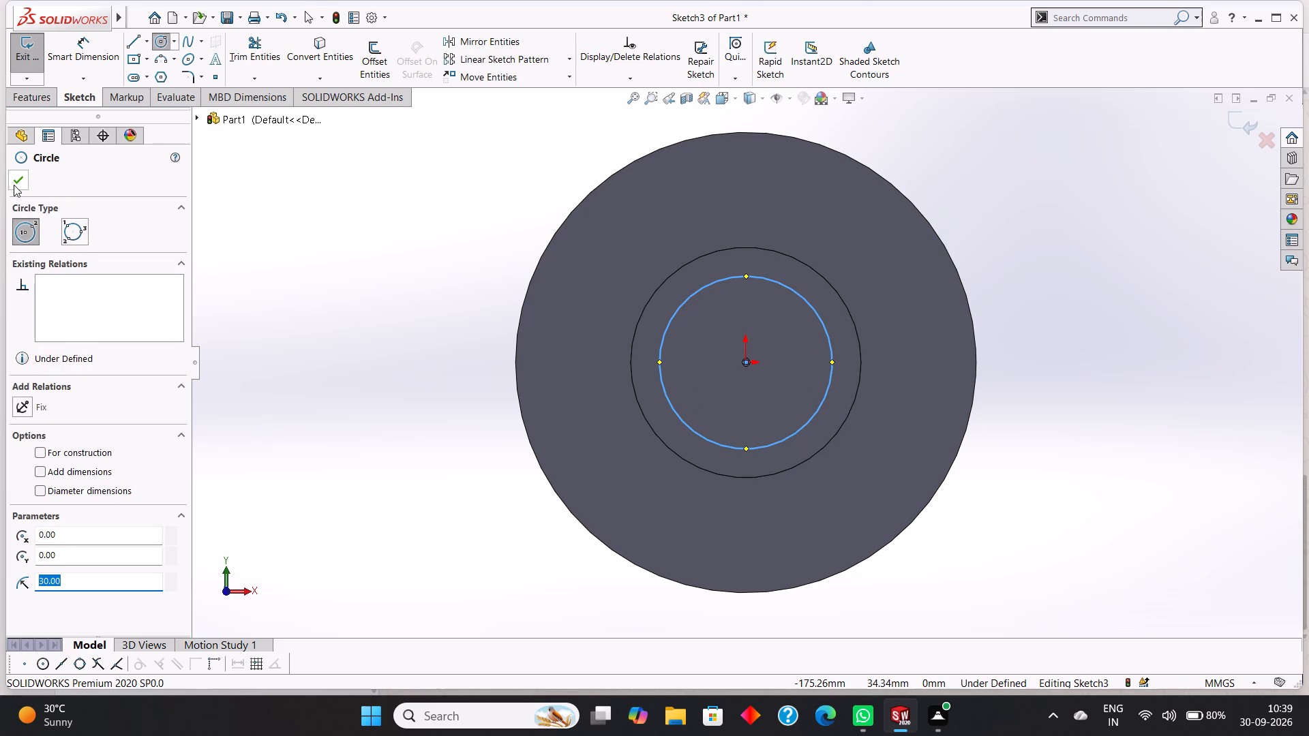
{"action": "left_click", "coordinate": [14, 185]}
Extrude the 30 mm radius circle inside the raised ring as a blind boss 20 mm high, merged with the part.
{"action": "left_click", "coordinate": [31, 100]}
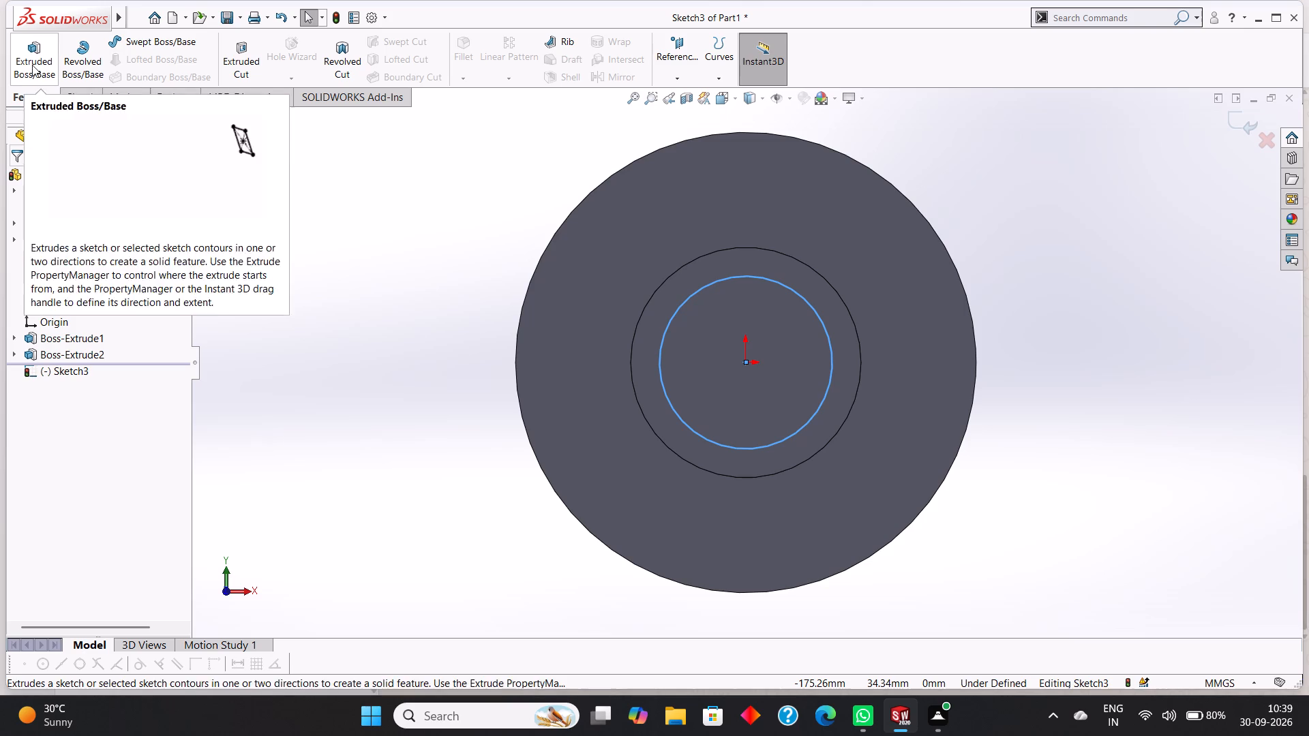
{"action": "left_click", "coordinate": [32, 61]}
{"action": "middle_click_drag", "start_coordinate": [416, 286], "coordinate": [384, 137]}
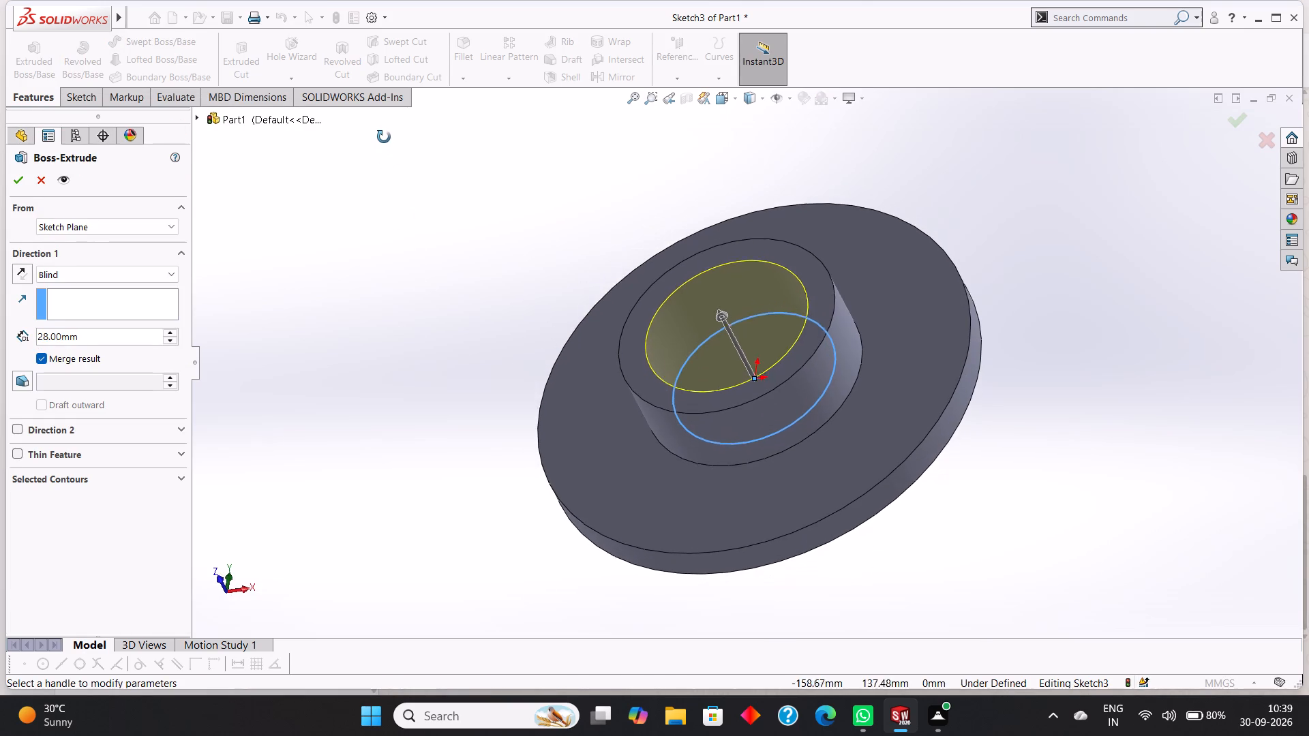
{"action": "middle_click_drag", "start_coordinate": [384, 137], "coordinate": [383, 140]}
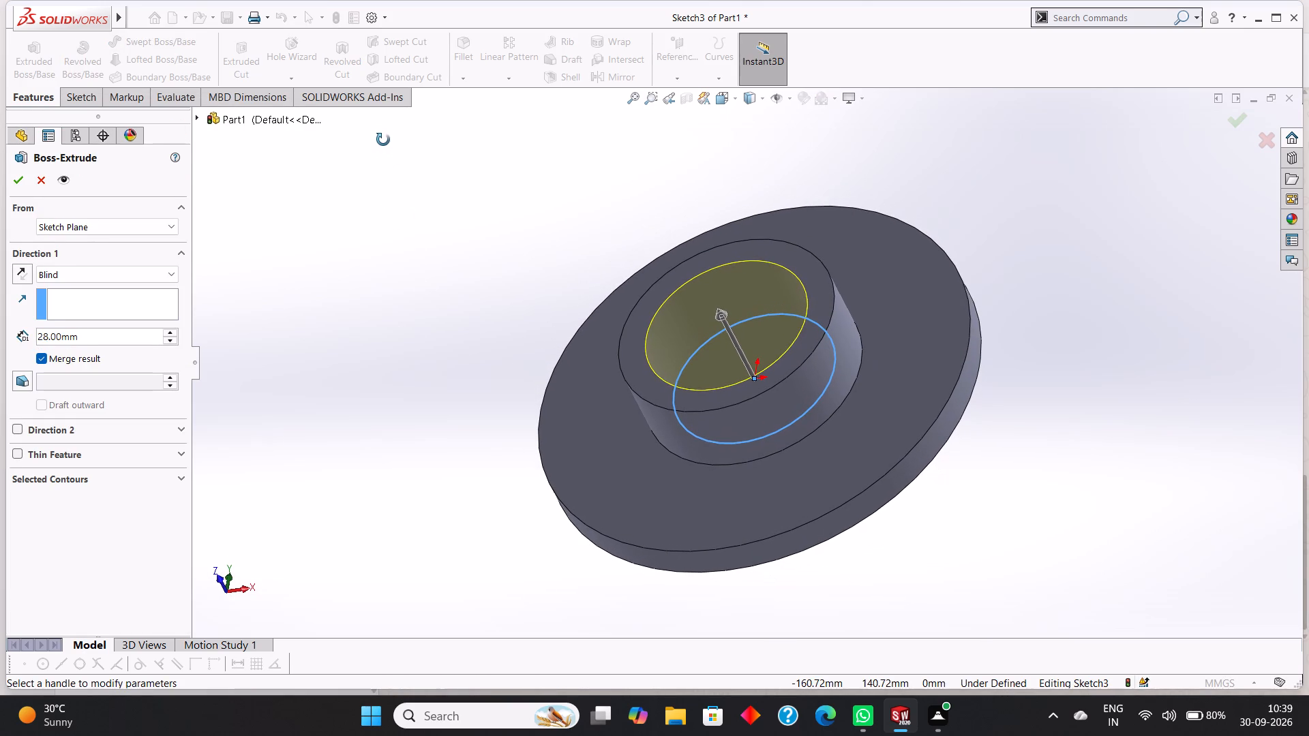
{"action": "middle_click_drag", "start_coordinate": [383, 140], "coordinate": [383, 144]}
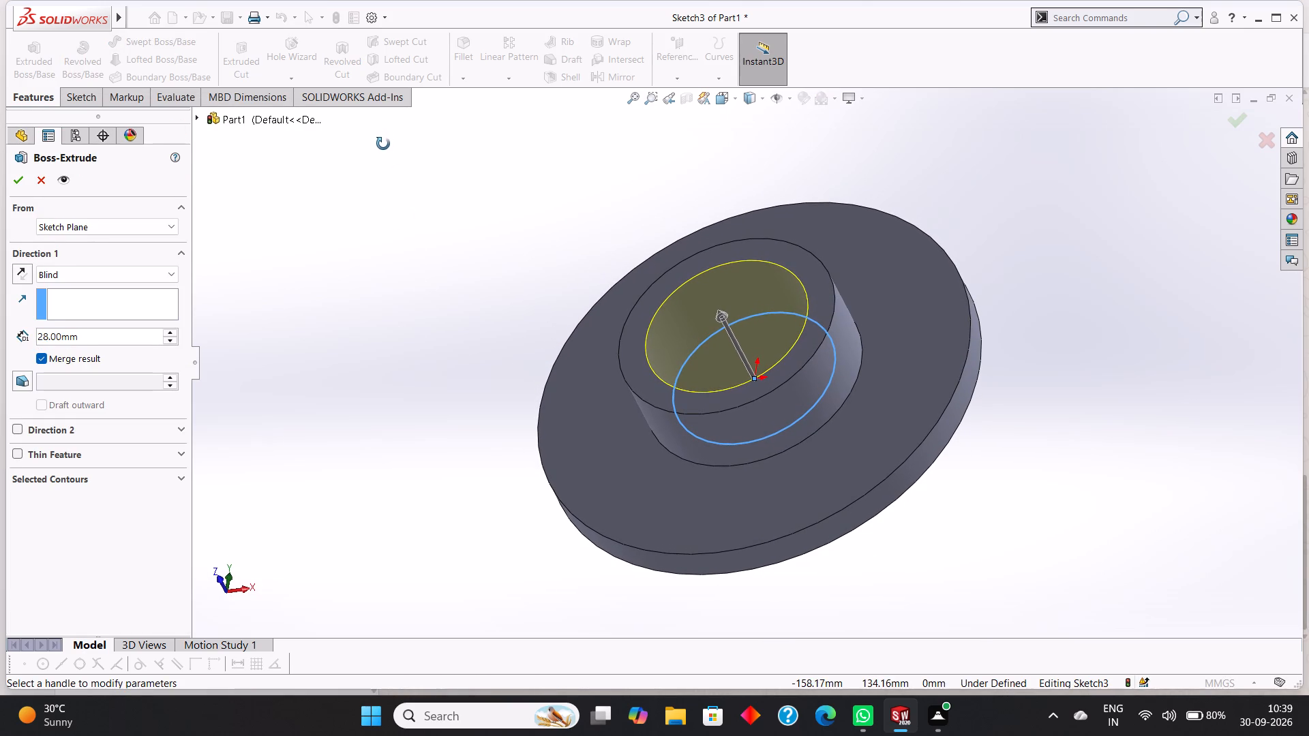
{"action": "middle_click_drag", "start_coordinate": [383, 144], "coordinate": [382, 142]}
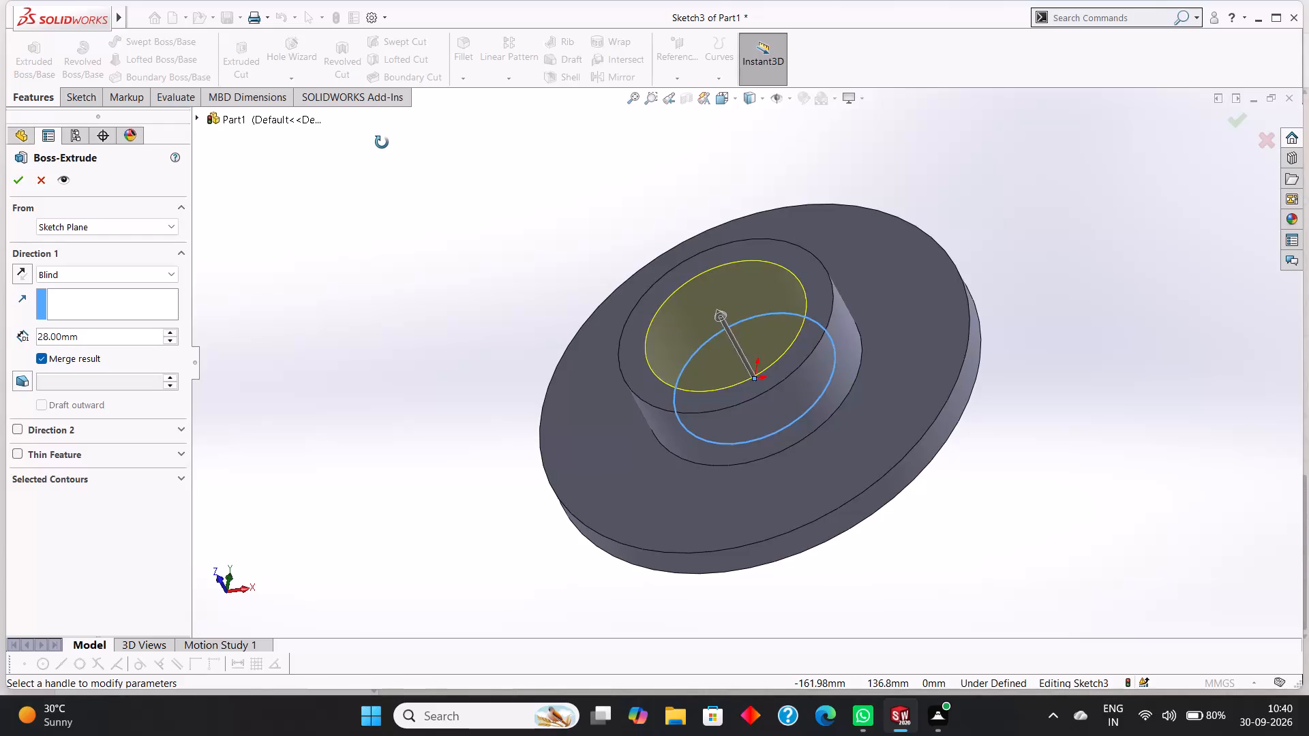
{"action": "middle_click_drag", "start_coordinate": [382, 142], "coordinate": [385, 145]}
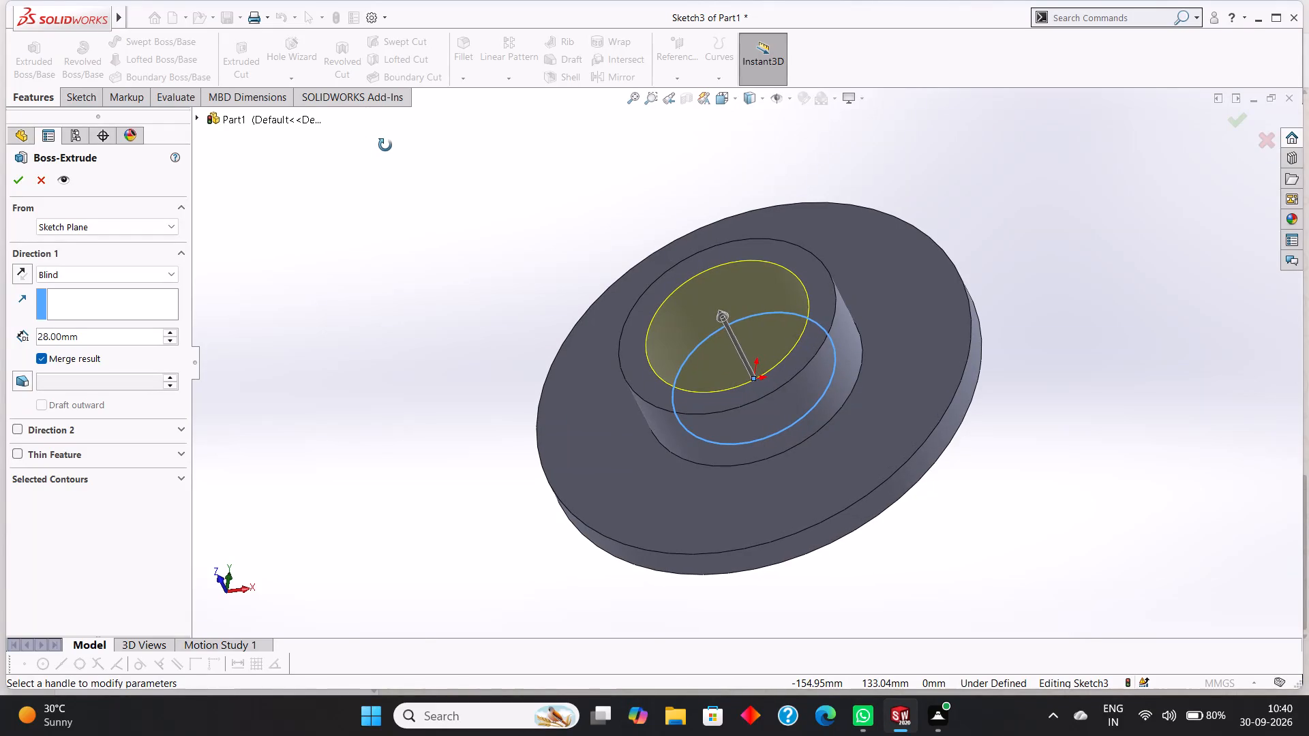
{"action": "middle_click_drag", "start_coordinate": [385, 145], "coordinate": [387, 140]}
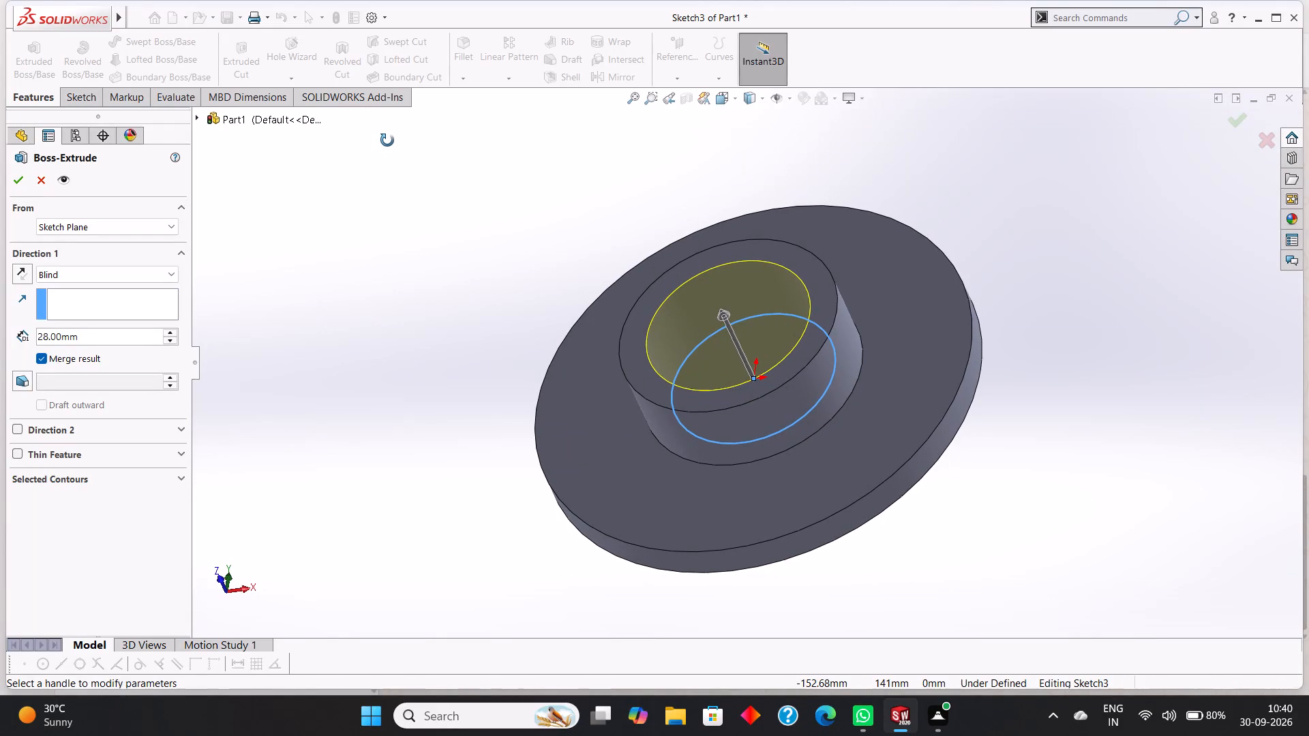
{"action": "middle_click_drag", "start_coordinate": [387, 140], "coordinate": [387, 141]}
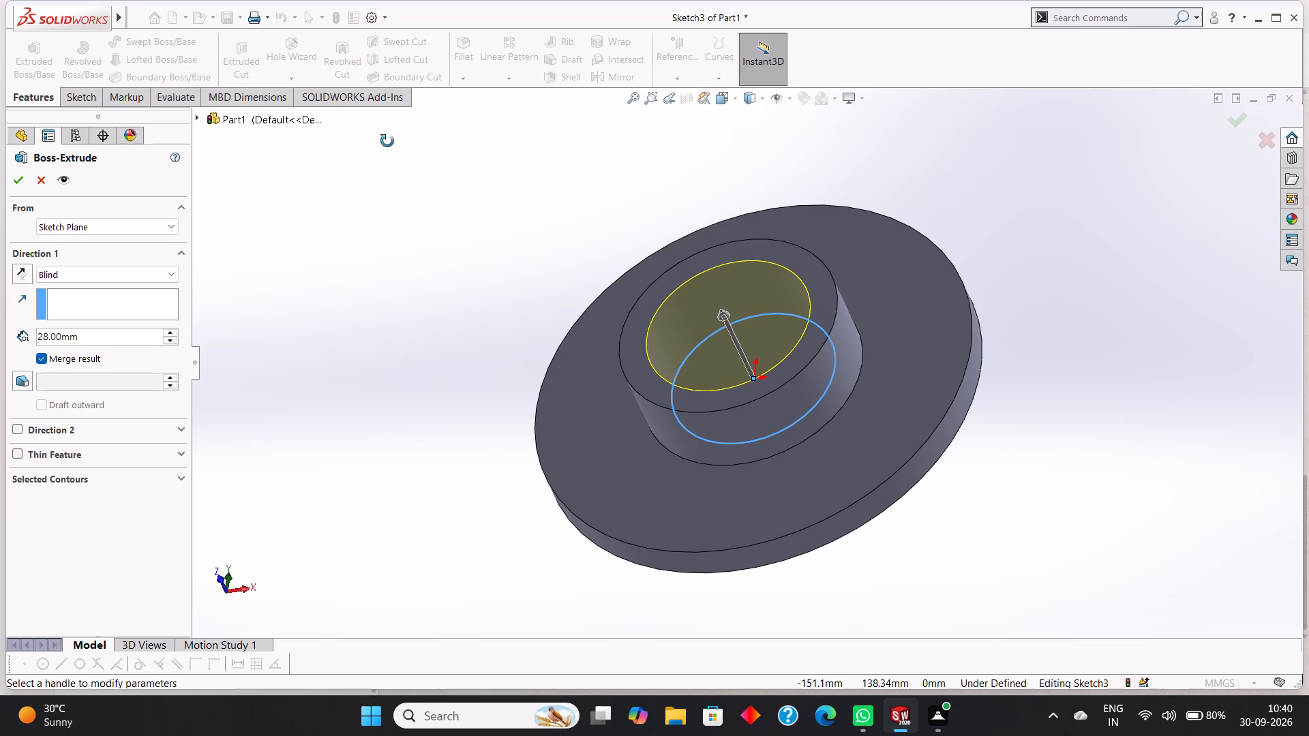
{"action": "middle_click_drag", "start_coordinate": [387, 141], "coordinate": [389, 152]}
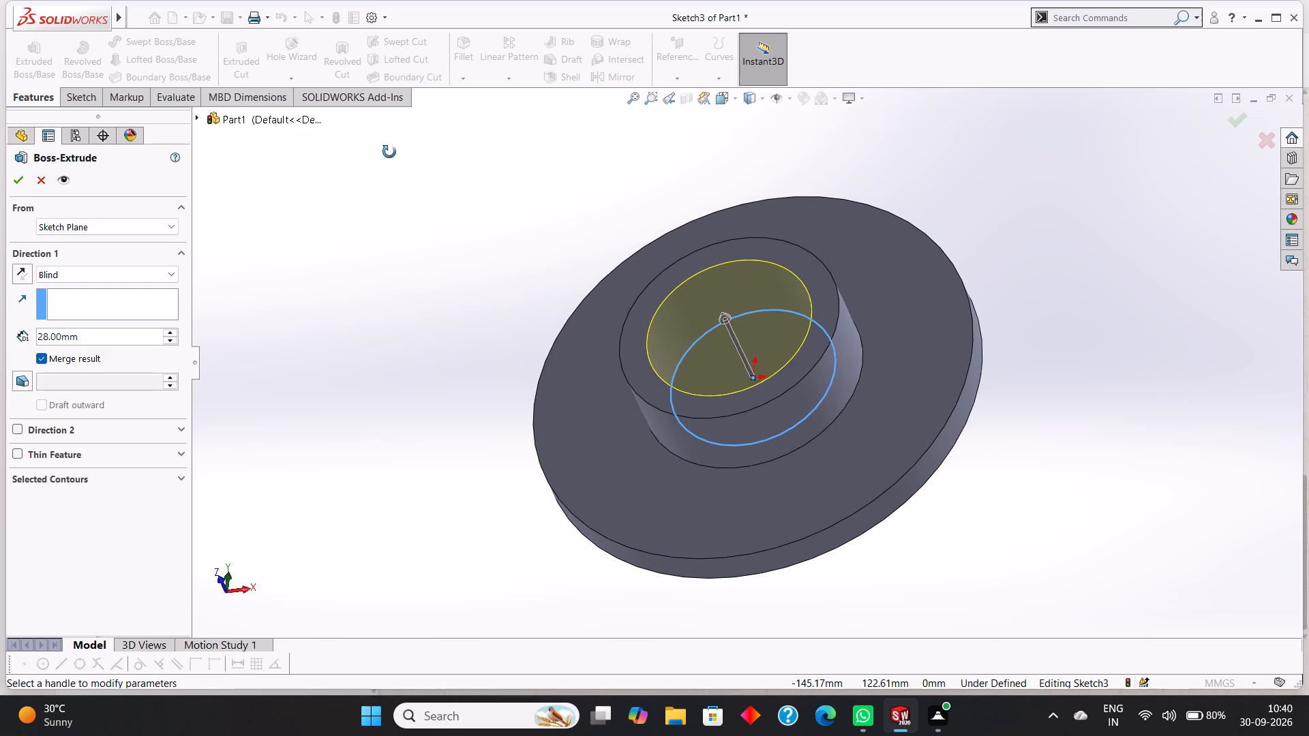
{"action": "middle_click_drag", "start_coordinate": [389, 152], "coordinate": [392, 154]}
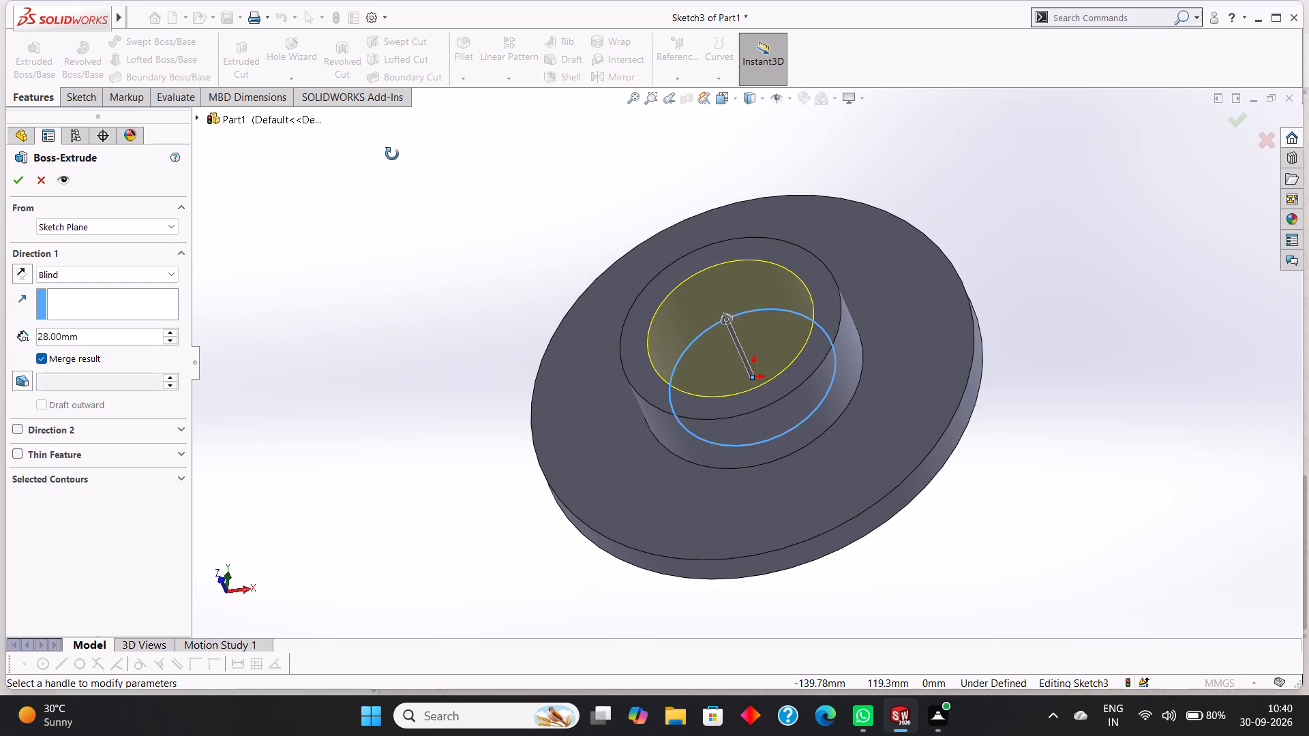
{"action": "middle_click_drag", "start_coordinate": [392, 154], "coordinate": [392, 157]}
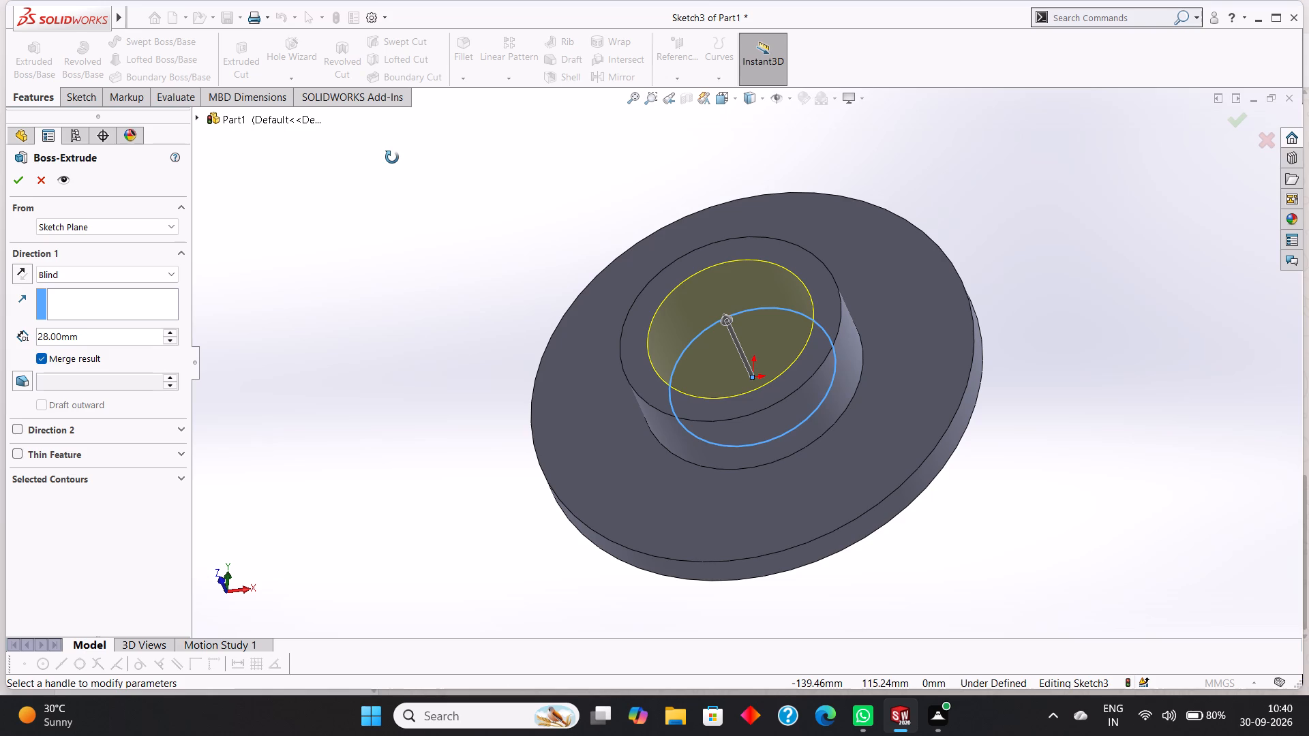
{"action": "middle_click_drag", "start_coordinate": [392, 157], "coordinate": [390, 156]}
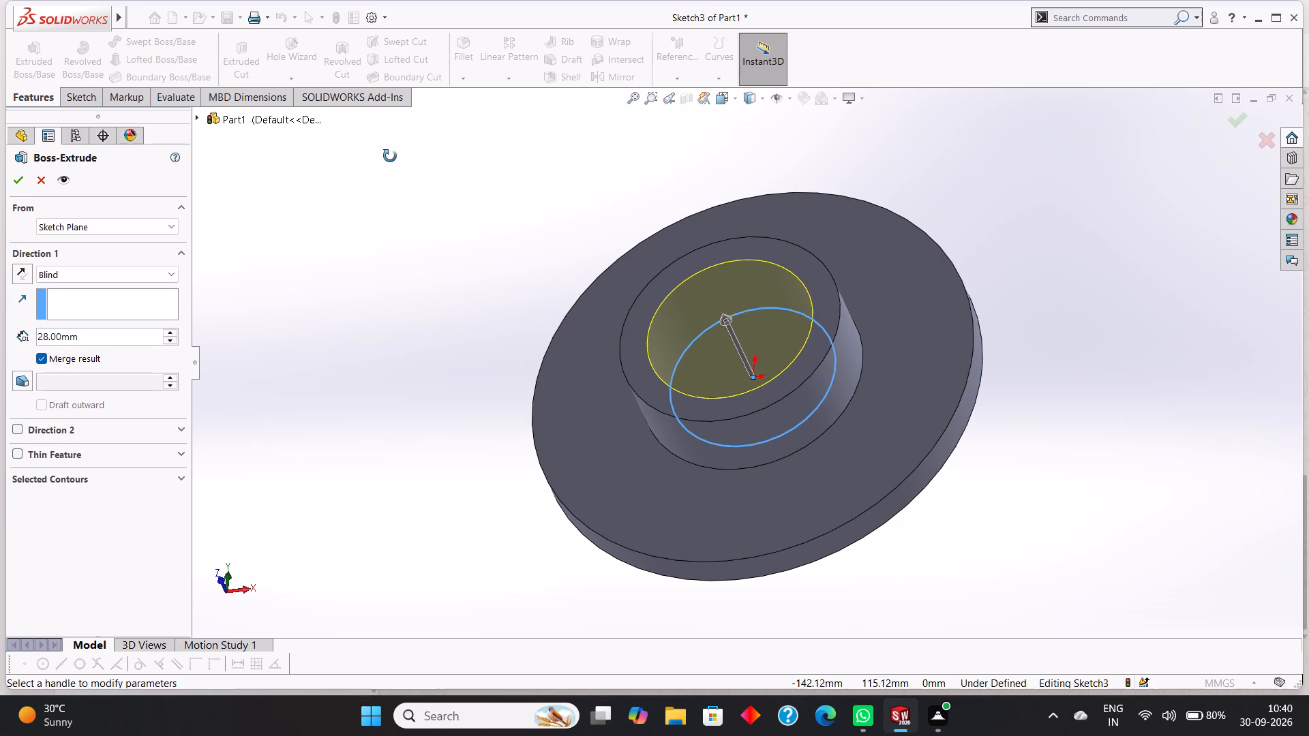
{"action": "middle_click_drag", "start_coordinate": [390, 156], "coordinate": [388, 150]}
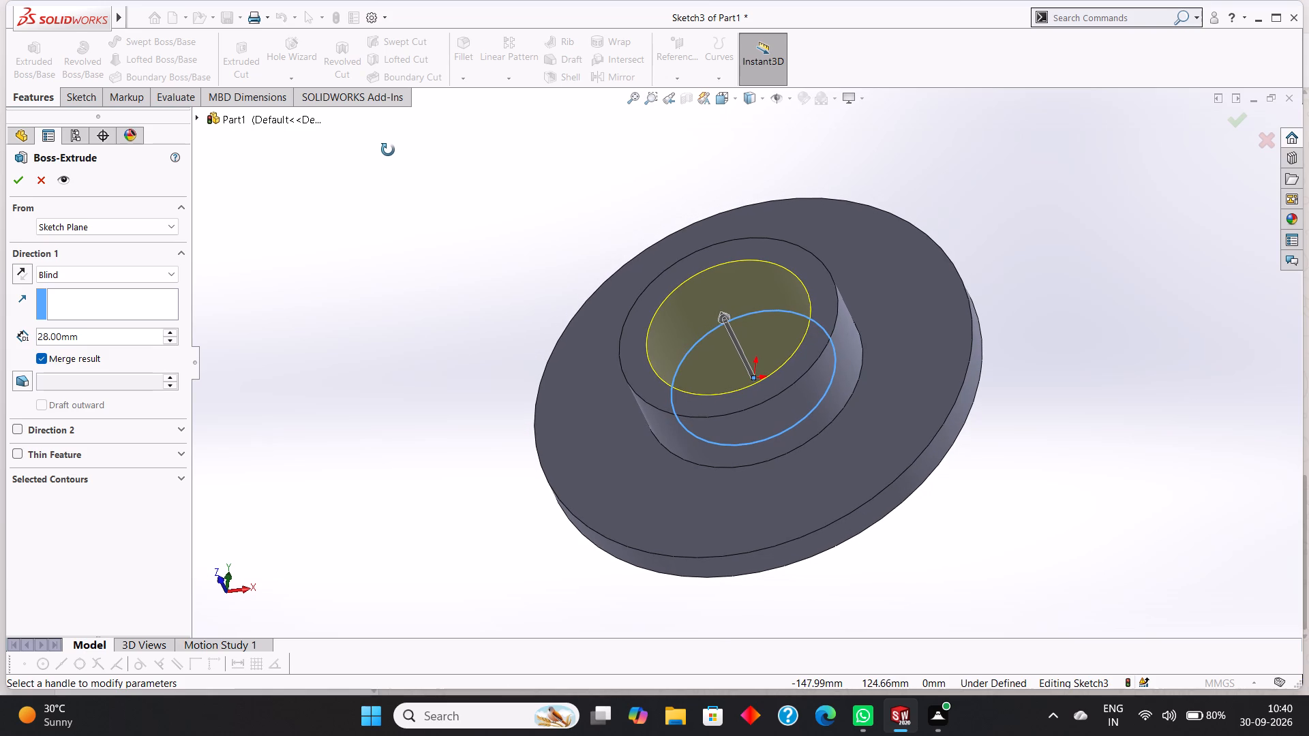
{"action": "middle_click_drag", "start_coordinate": [388, 150], "coordinate": [388, 154]}
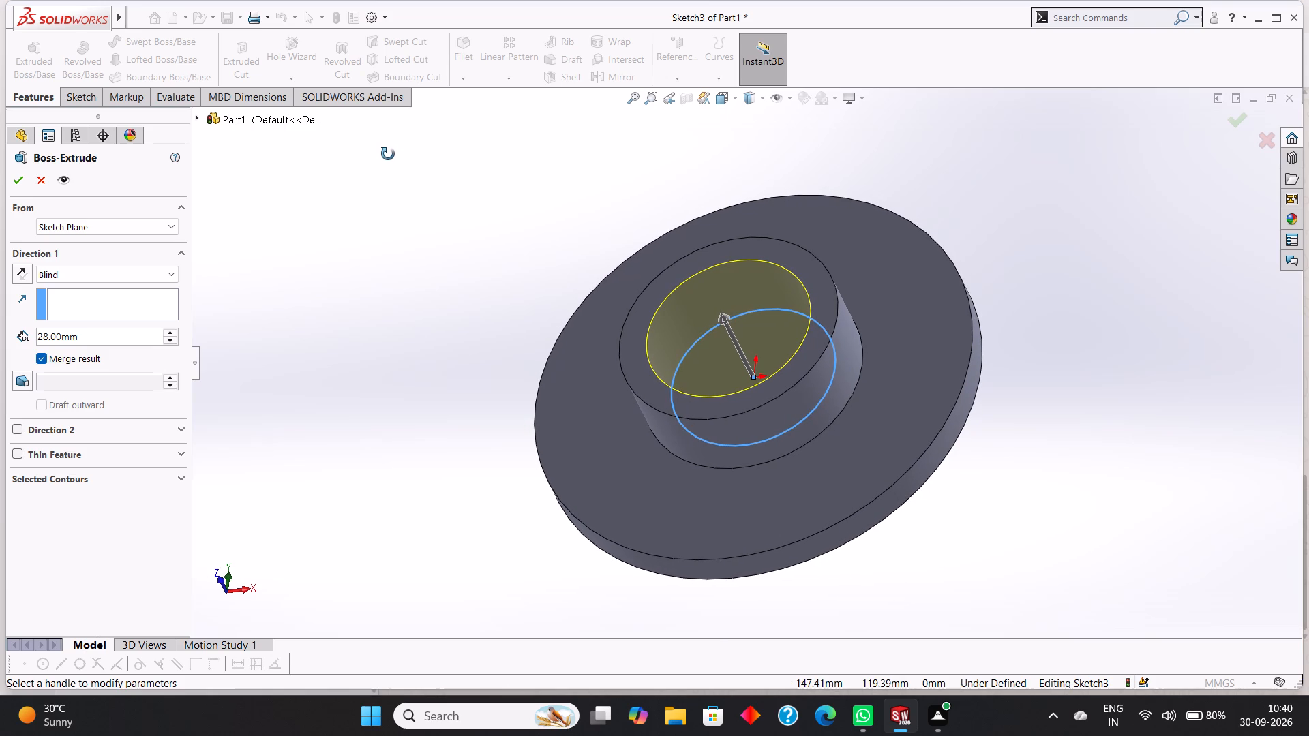
{"action": "middle_click_drag", "start_coordinate": [388, 154], "coordinate": [388, 156]}
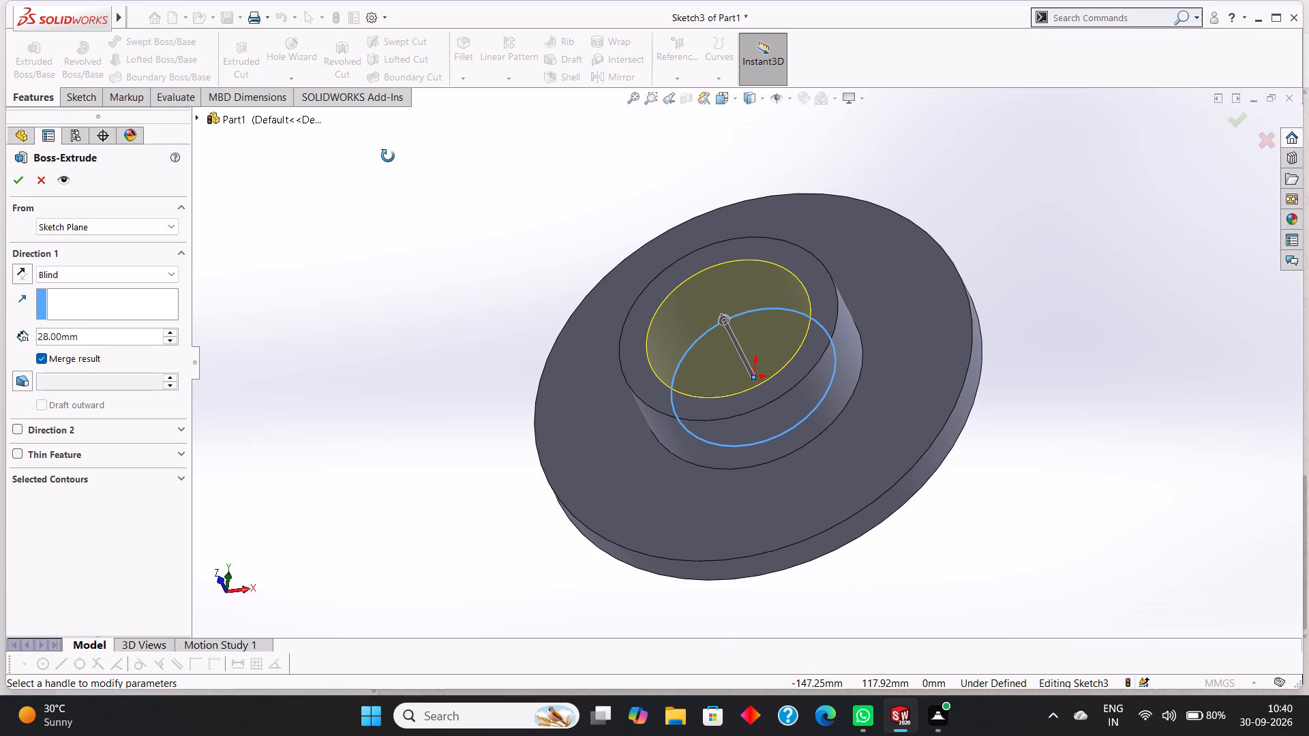
{"action": "middle_click_drag", "start_coordinate": [388, 156], "coordinate": [389, 157]}
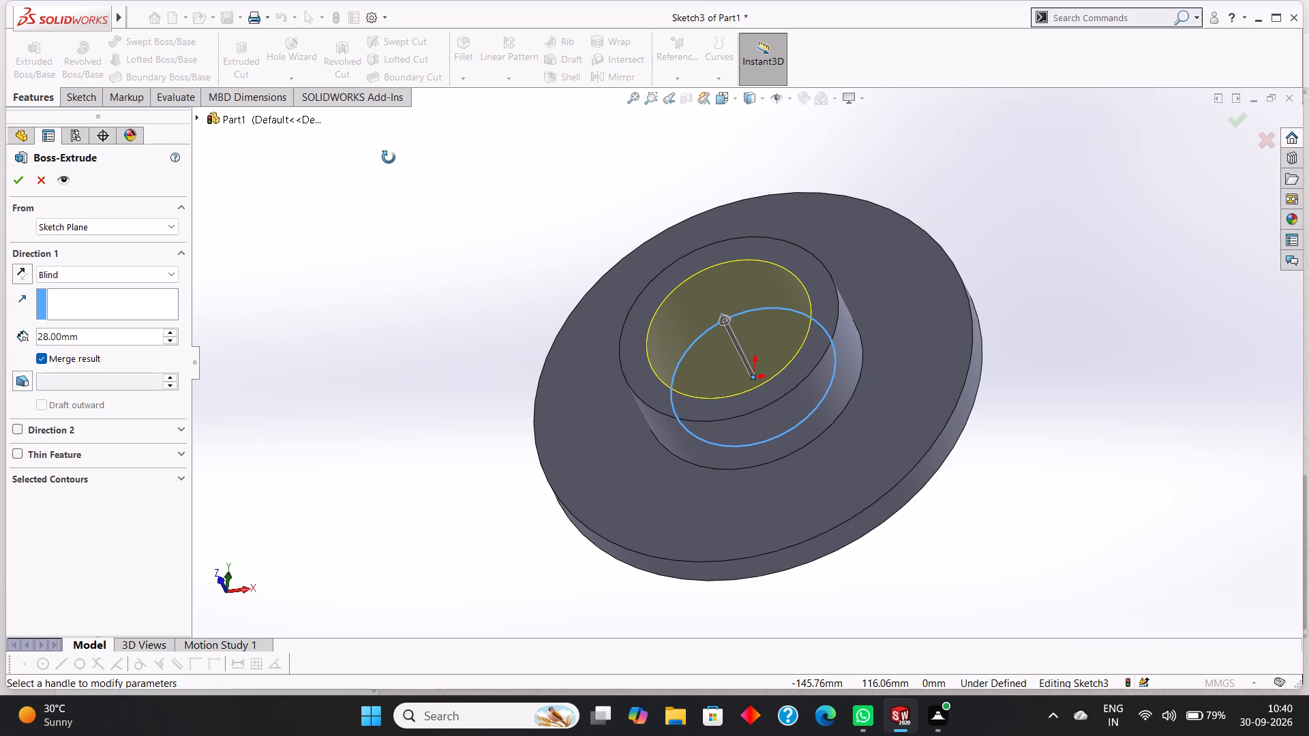
{"action": "middle_click_drag", "start_coordinate": [389, 157], "coordinate": [398, 159]}
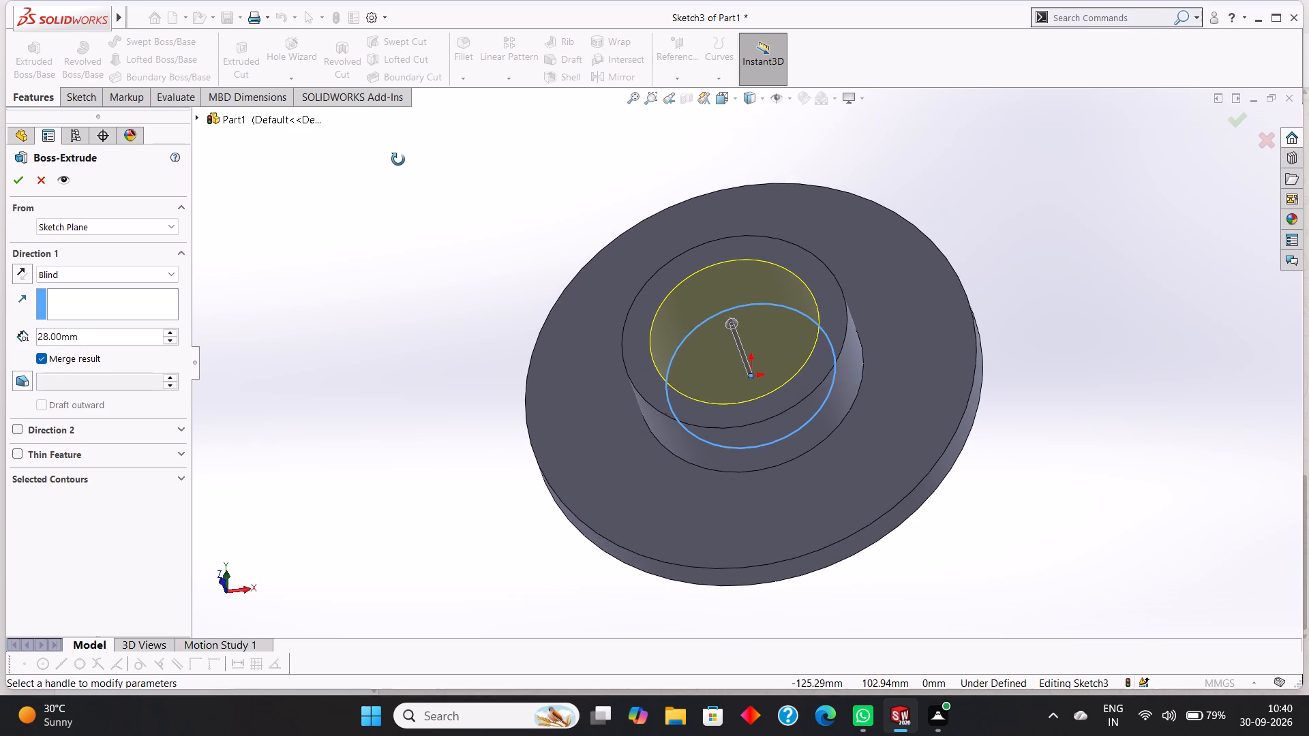
{"action": "middle_click_drag", "start_coordinate": [398, 159], "coordinate": [414, 170]}
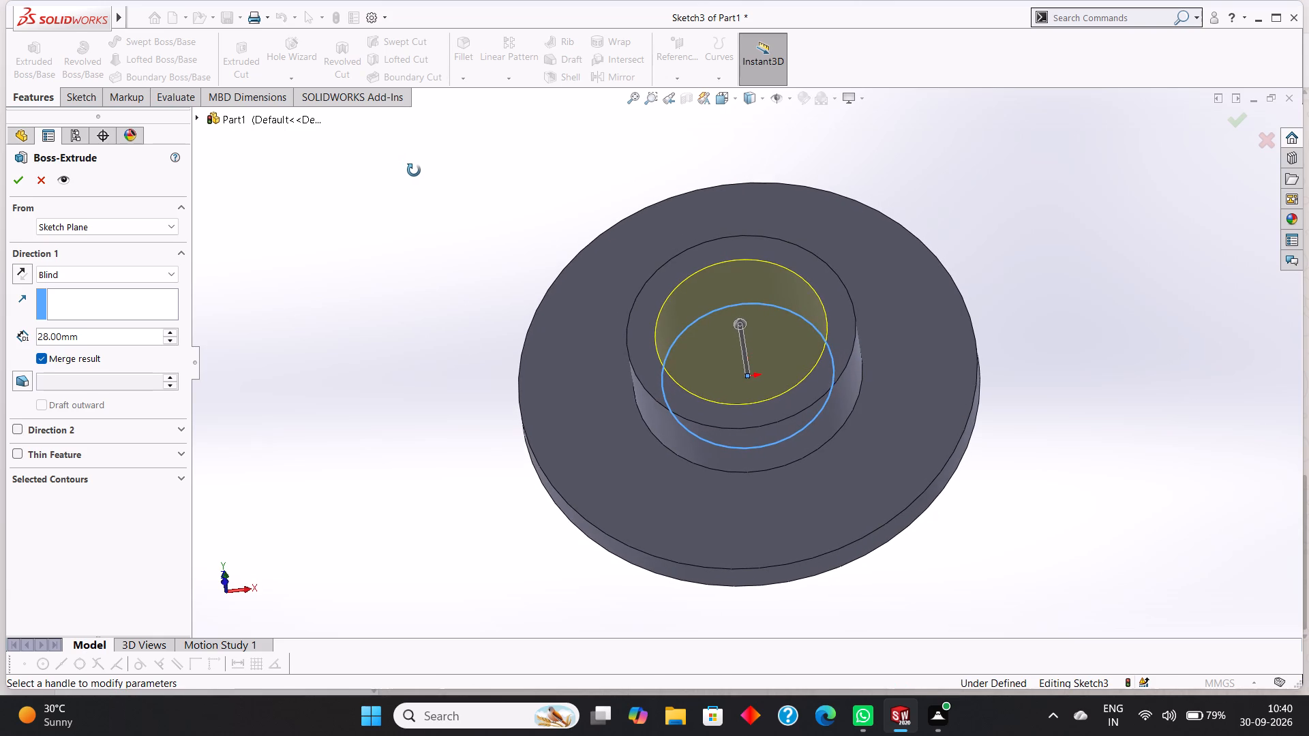
{"action": "middle_click_drag", "start_coordinate": [414, 170], "coordinate": [414, 170]}
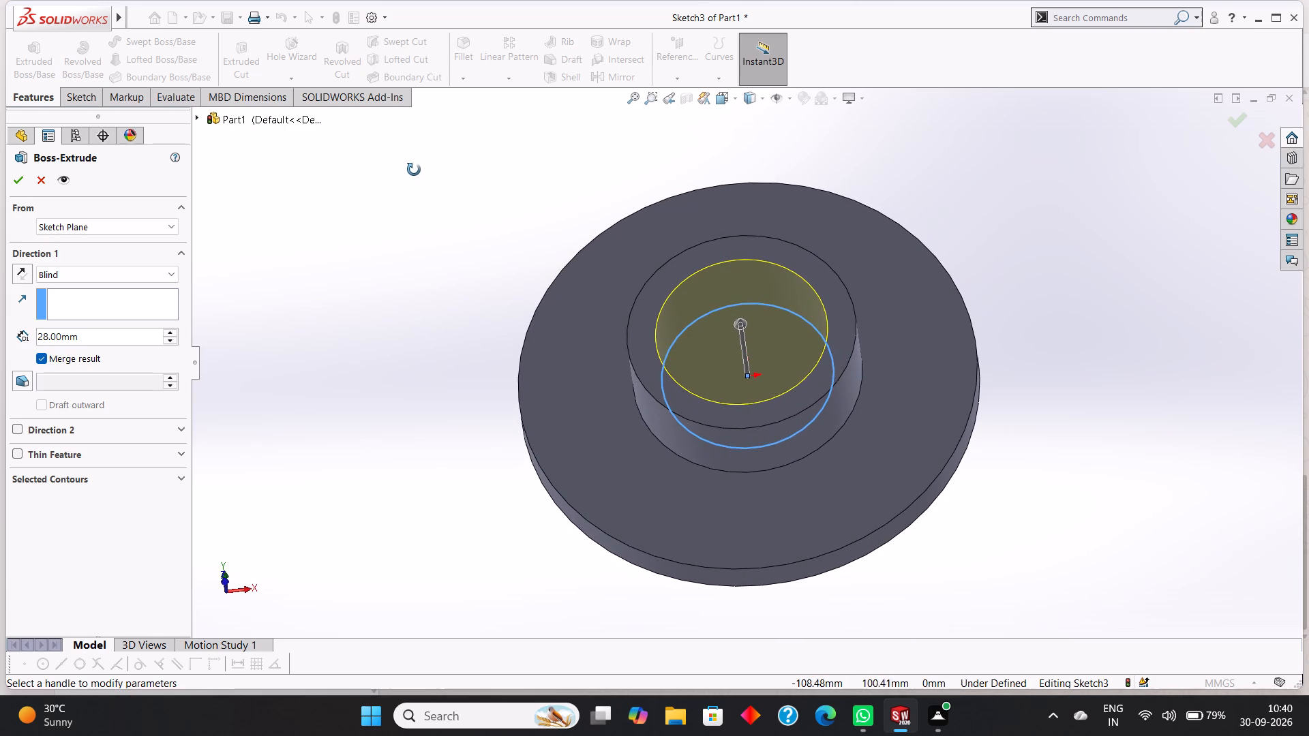
{"action": "middle_click_drag", "start_coordinate": [414, 170], "coordinate": [415, 170]}
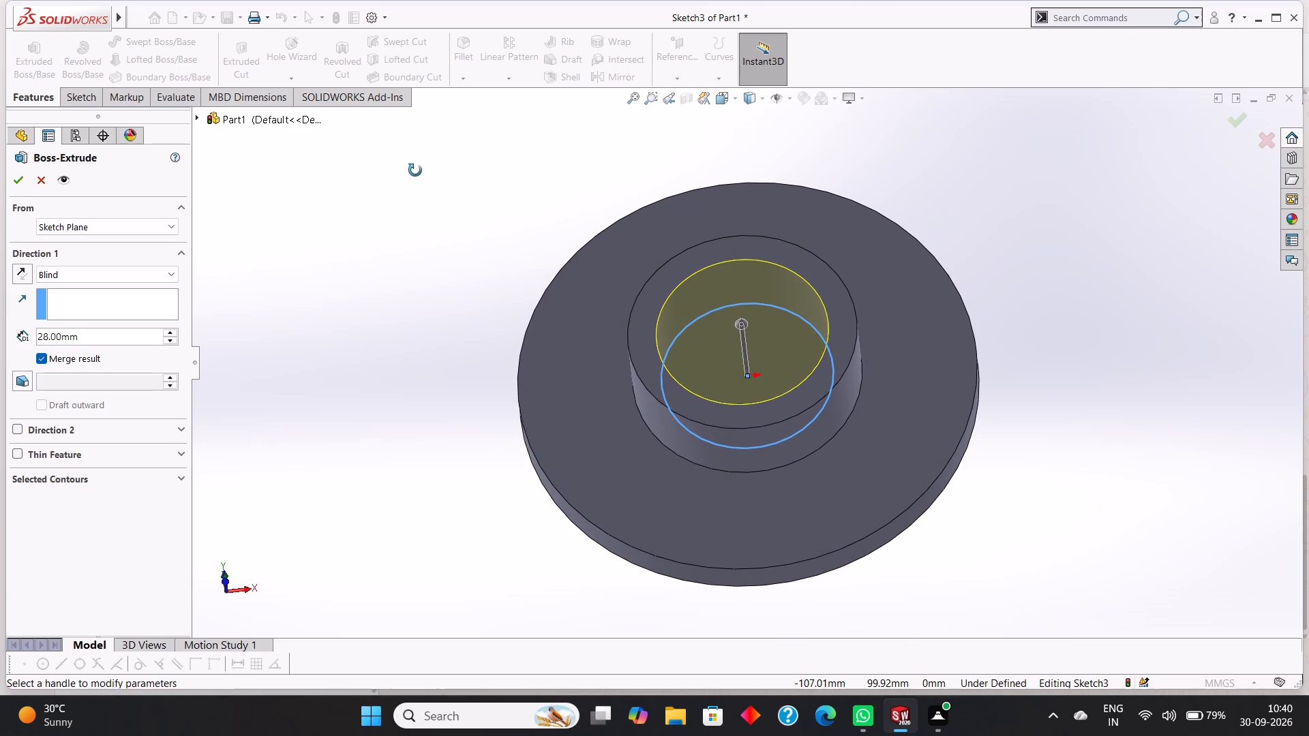
{"action": "middle_click_drag", "start_coordinate": [415, 170], "coordinate": [417, 174]}
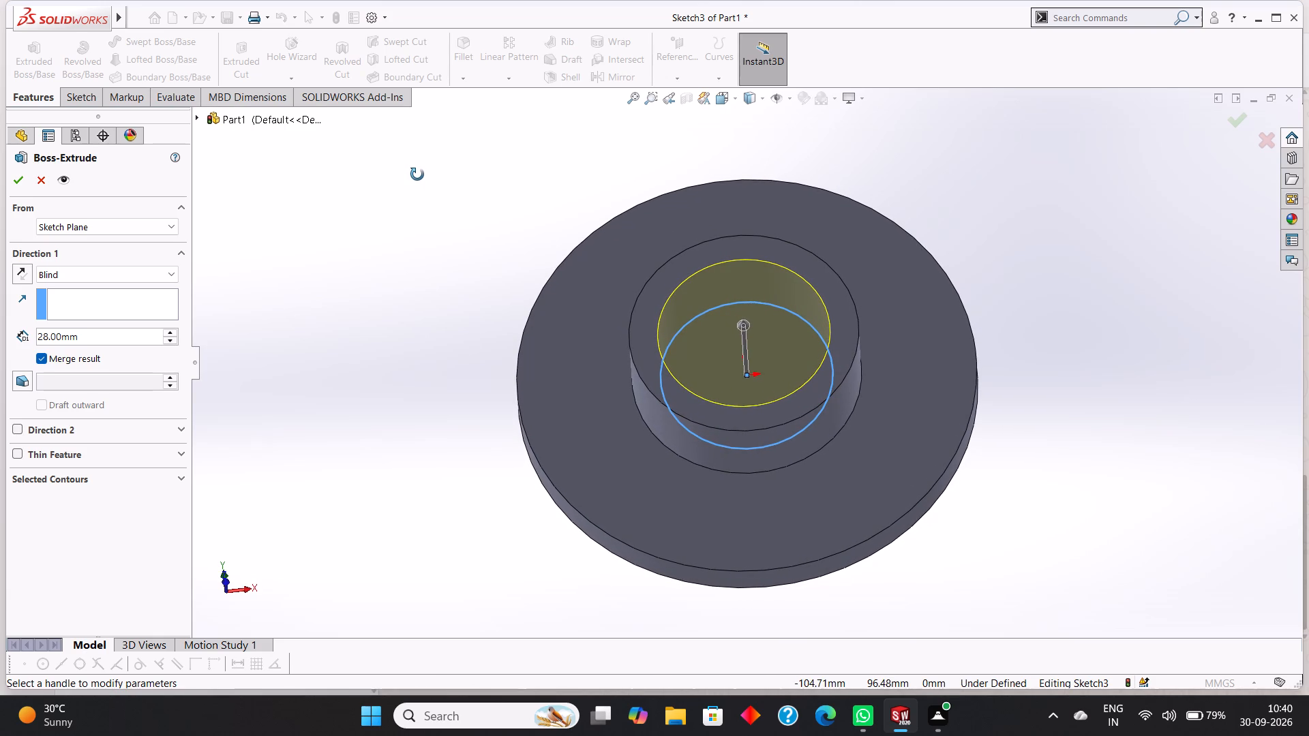
{"action": "middle_click_drag", "start_coordinate": [417, 174], "coordinate": [416, 168]}
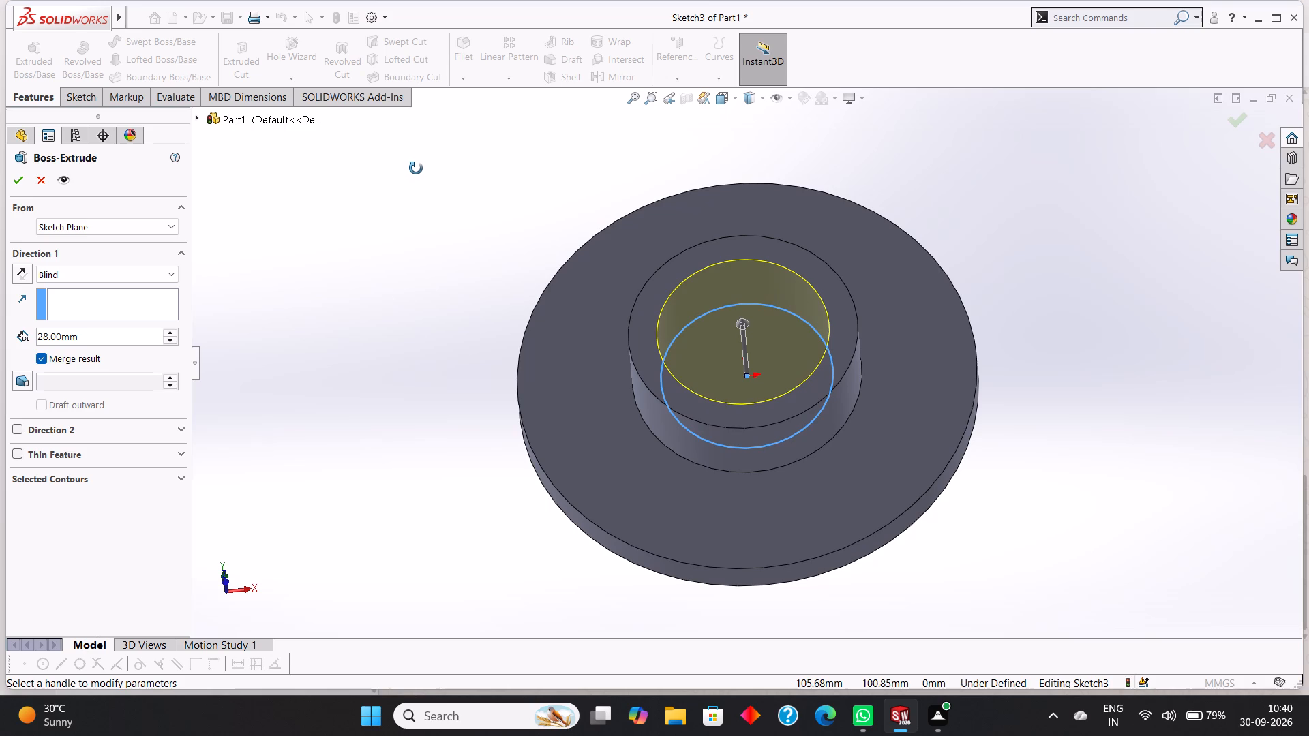
{"action": "middle_click_drag", "start_coordinate": [416, 168], "coordinate": [415, 168]}
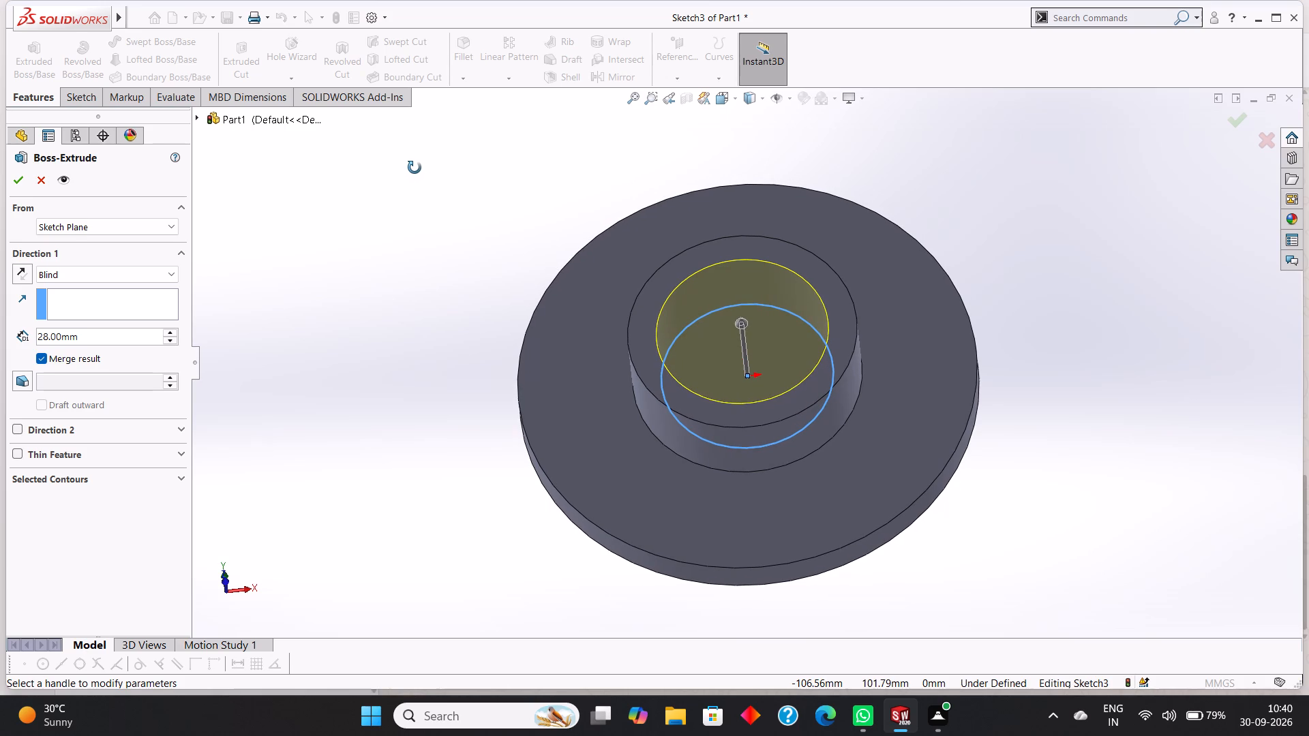
{"action": "middle_click_drag", "start_coordinate": [415, 168], "coordinate": [417, 168]}
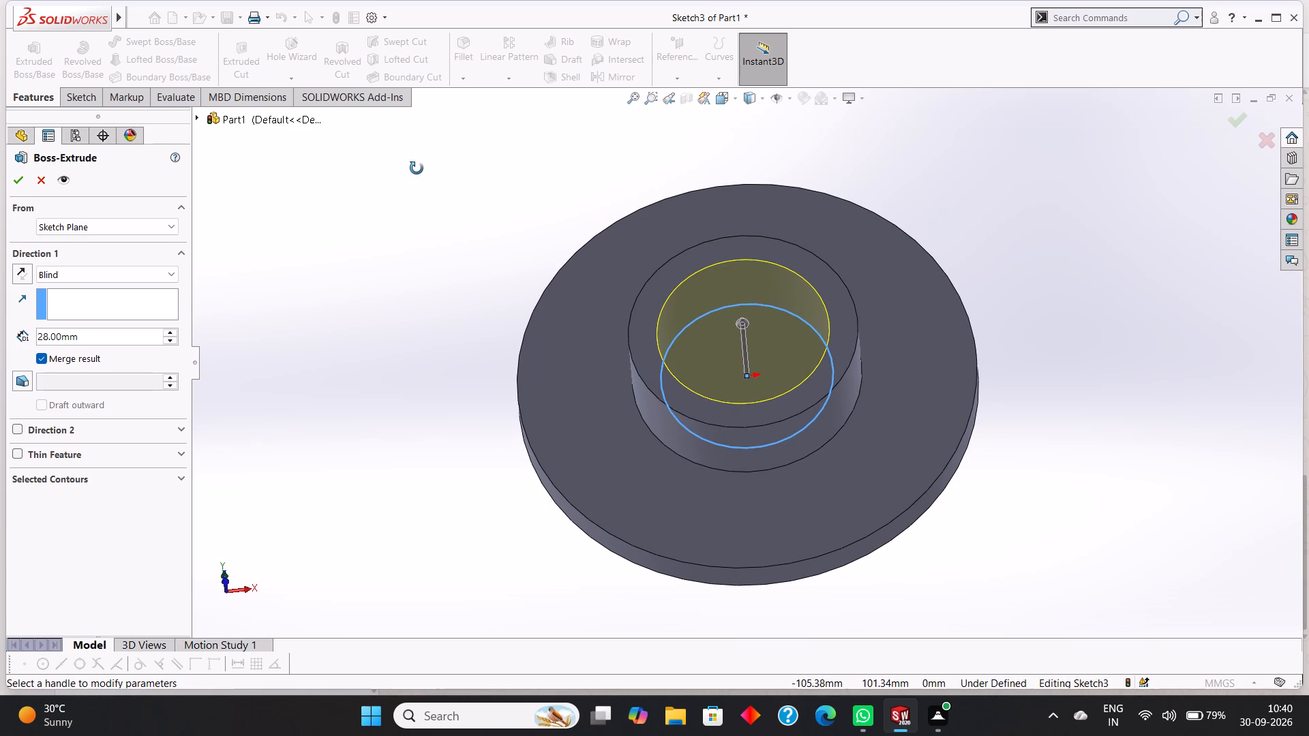
{"action": "middle_click_drag", "start_coordinate": [417, 168], "coordinate": [414, 169]}
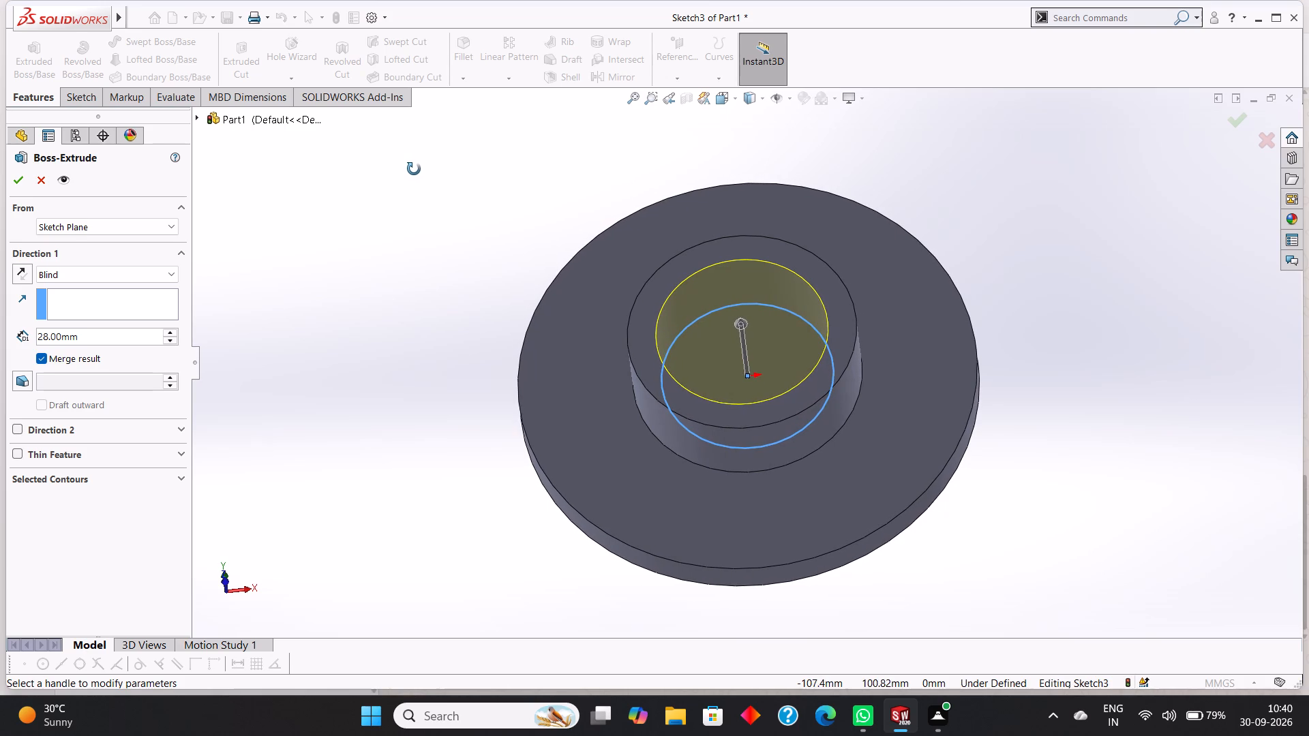
{"action": "middle_click_drag", "start_coordinate": [414, 169], "coordinate": [410, 164]}
{"action": "left_click", "coordinate": [84, 331]}
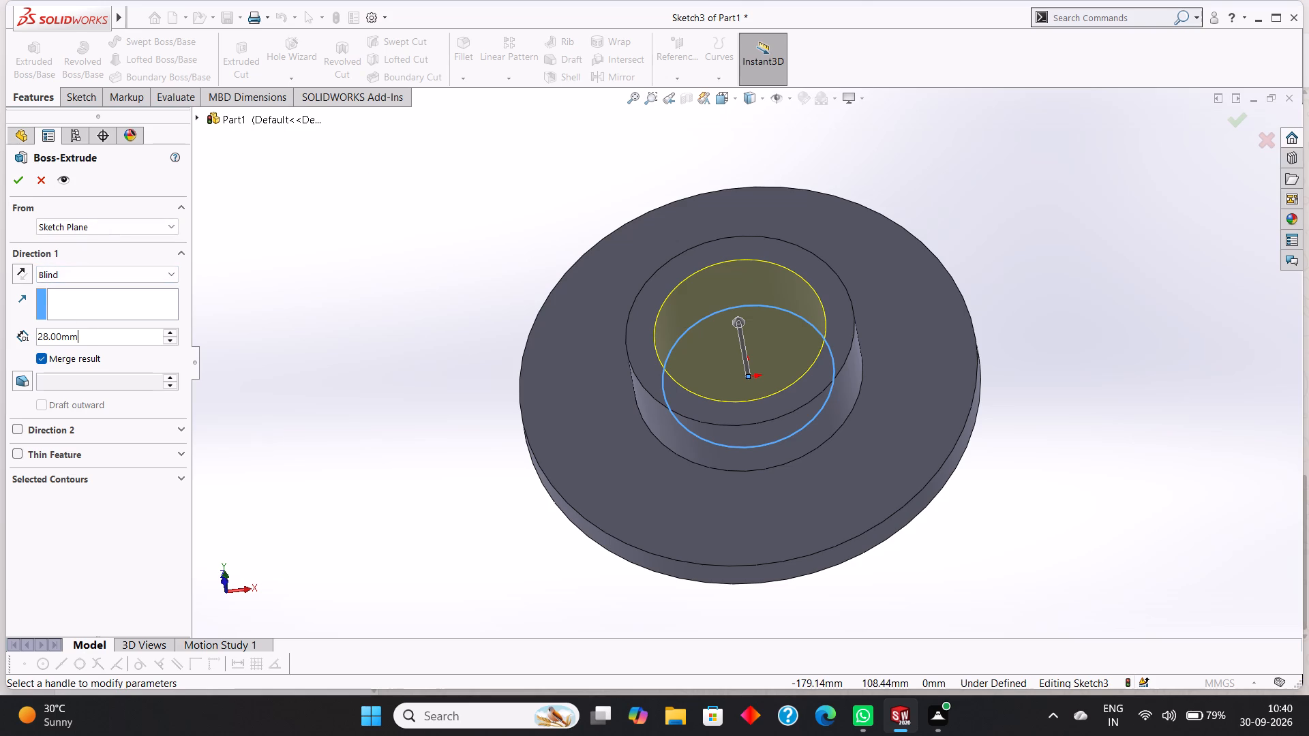
{"action": "left_click_drag", "start_coordinate": [118, 335], "coordinate": [29, 328]}
{"action": "type", "text": "20"}
{"action": "key", "text": "Return"}
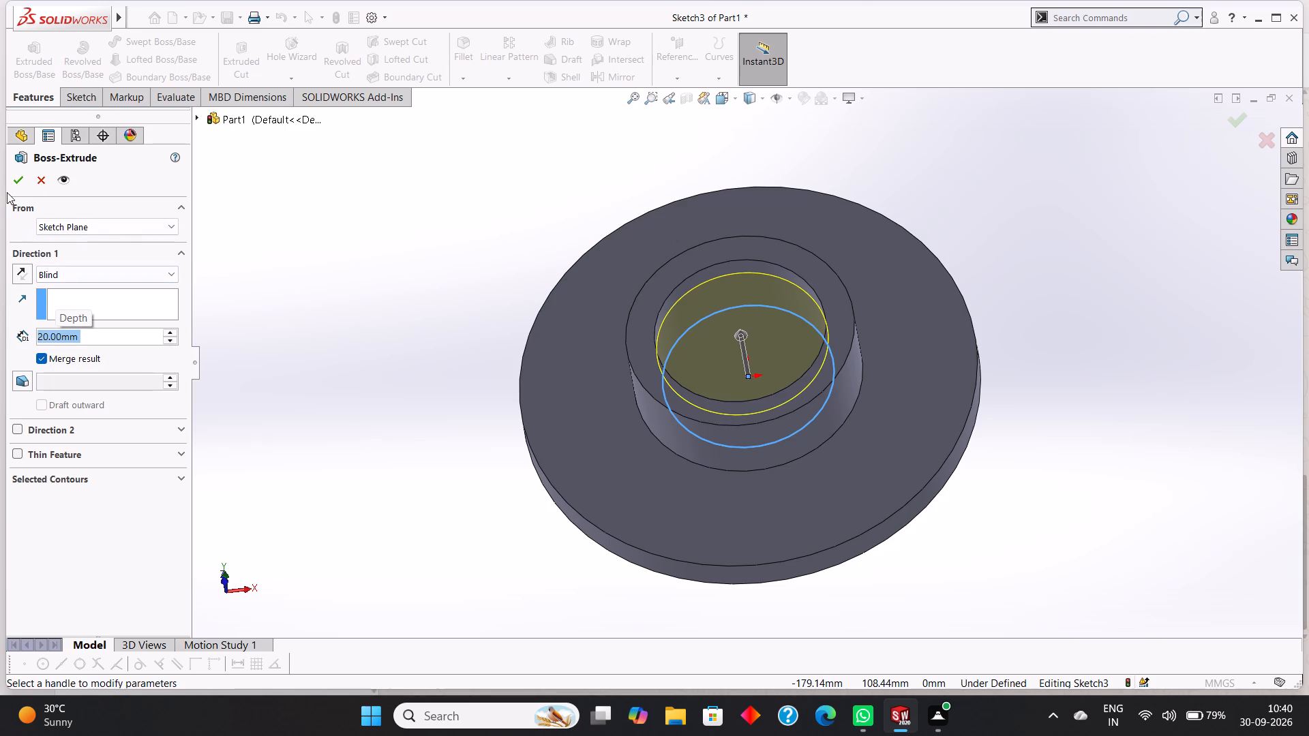
{"action": "left_click", "coordinate": [12, 181]}
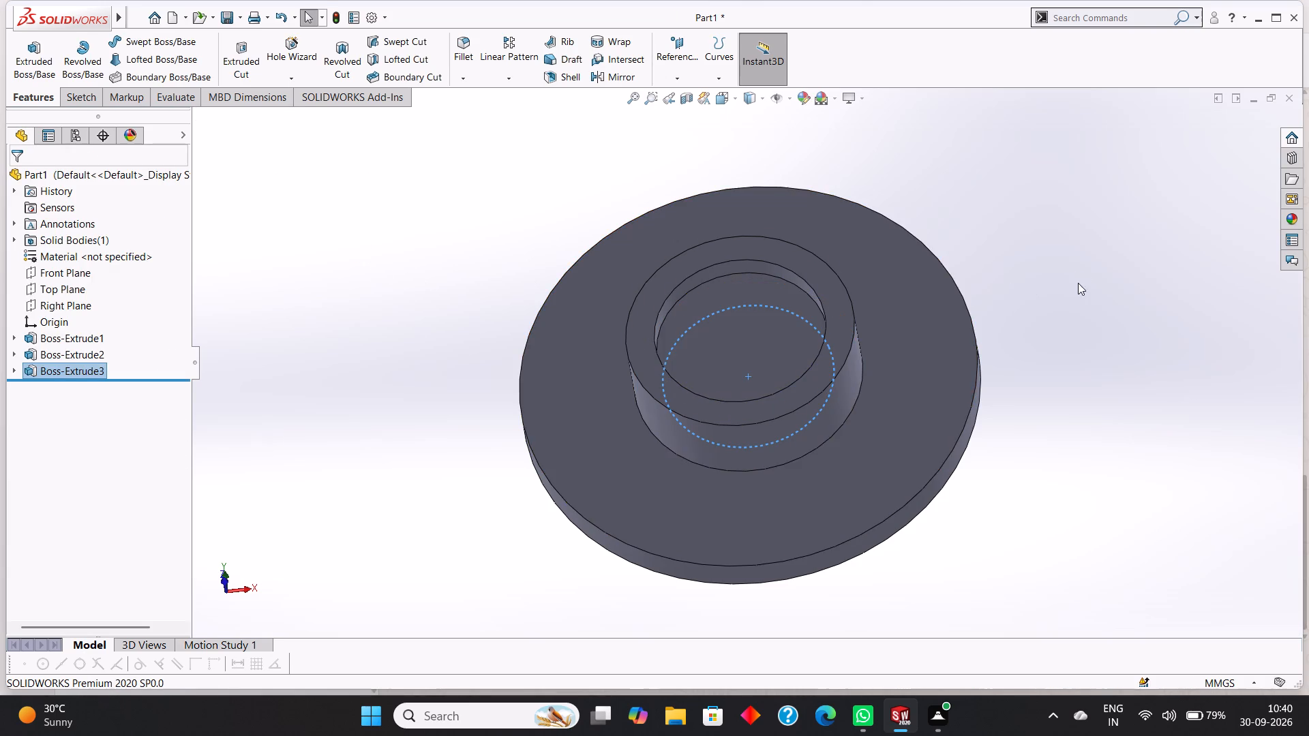
Edit the boss extrusion inside the raised ring and set its blind depth to 15 mm.
{"action": "middle_click_drag", "start_coordinate": [1081, 283], "coordinate": [1099, 241]}
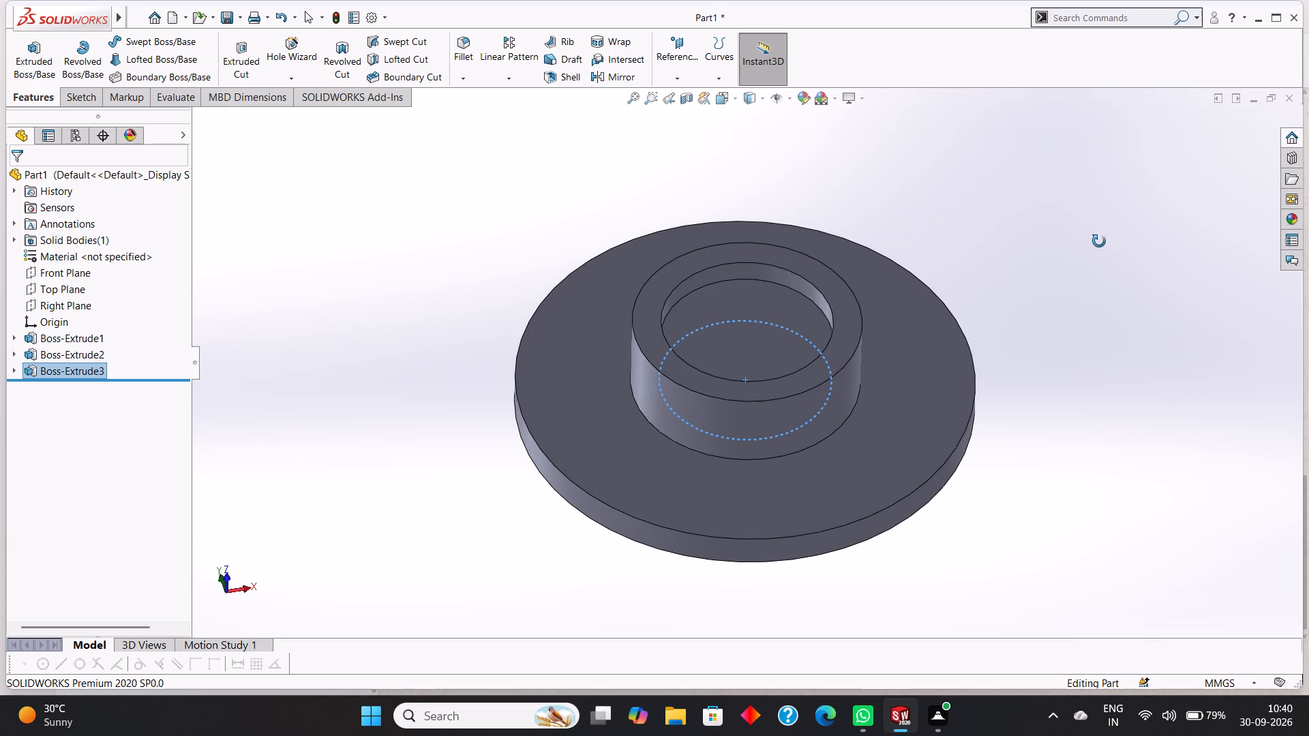
{"action": "middle_click_drag", "start_coordinate": [1099, 241], "coordinate": [1096, 244]}
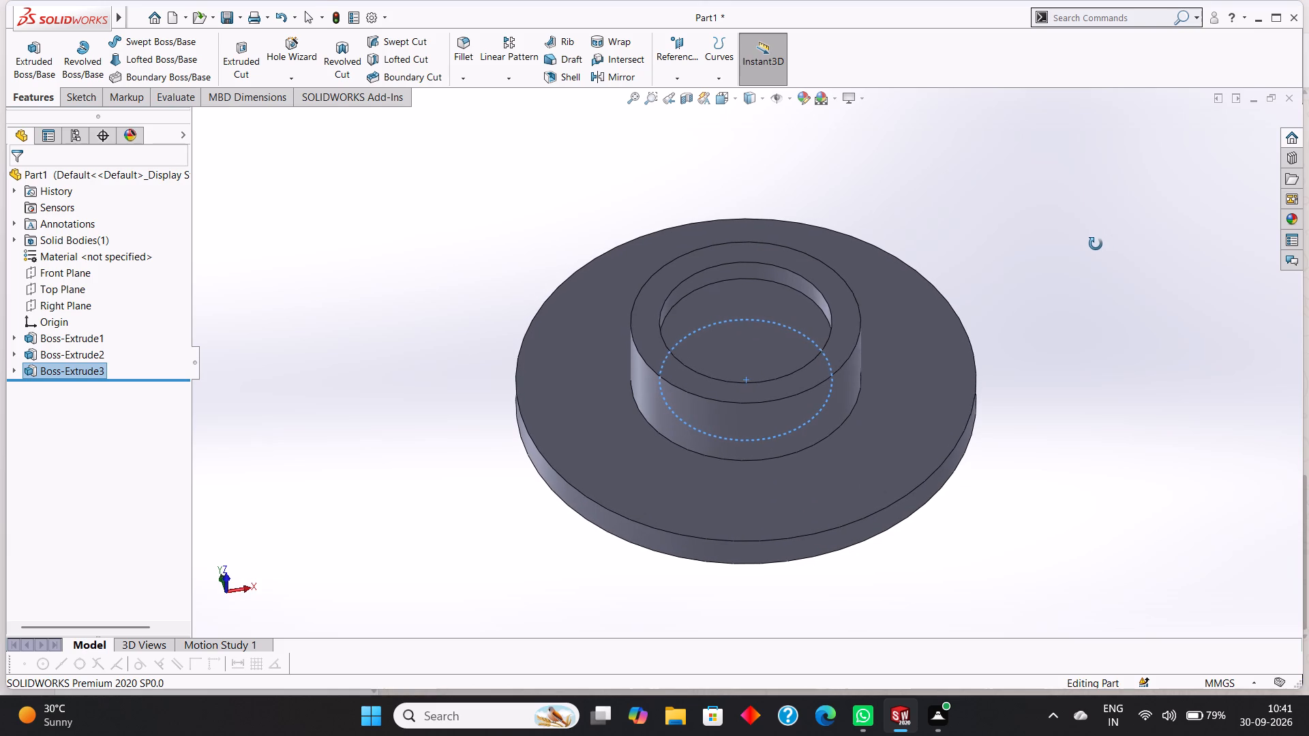
{"action": "middle_click_drag", "start_coordinate": [1096, 244], "coordinate": [1093, 244]}
{"action": "right_click", "coordinate": [66, 370]}
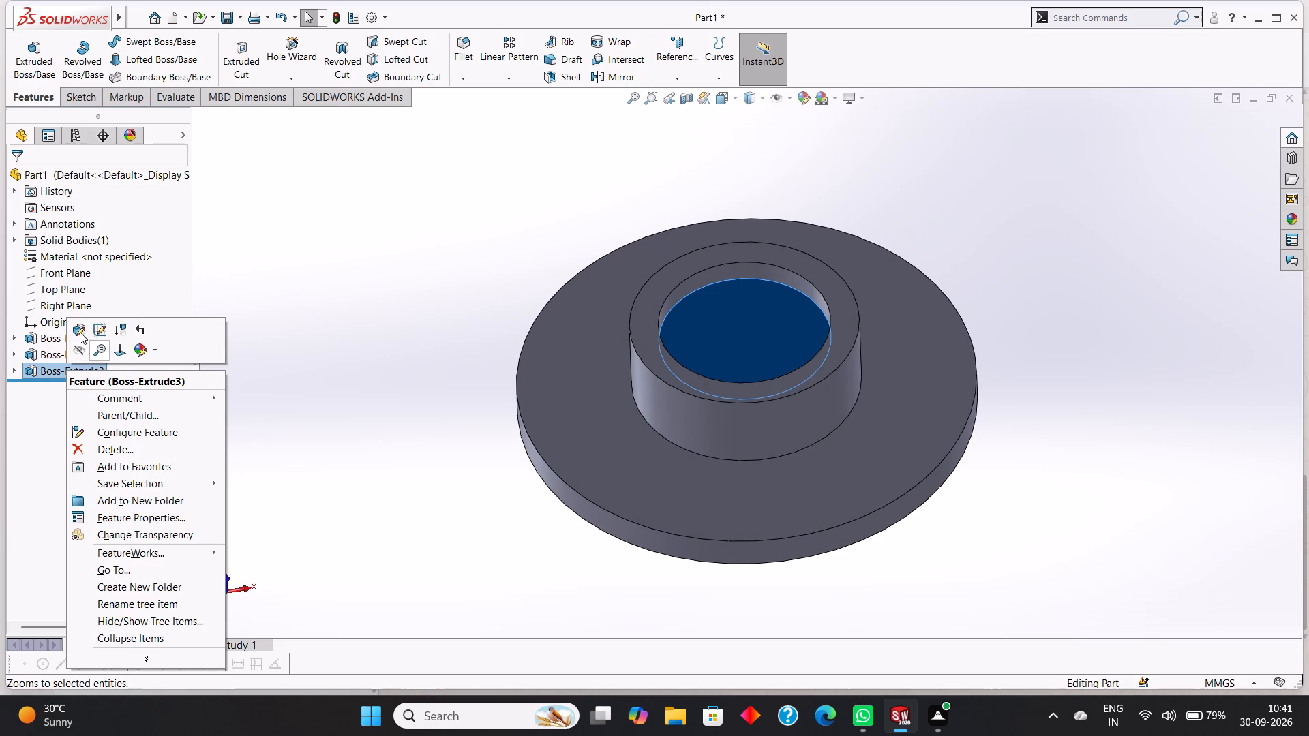
{"action": "left_click", "coordinate": [80, 332]}
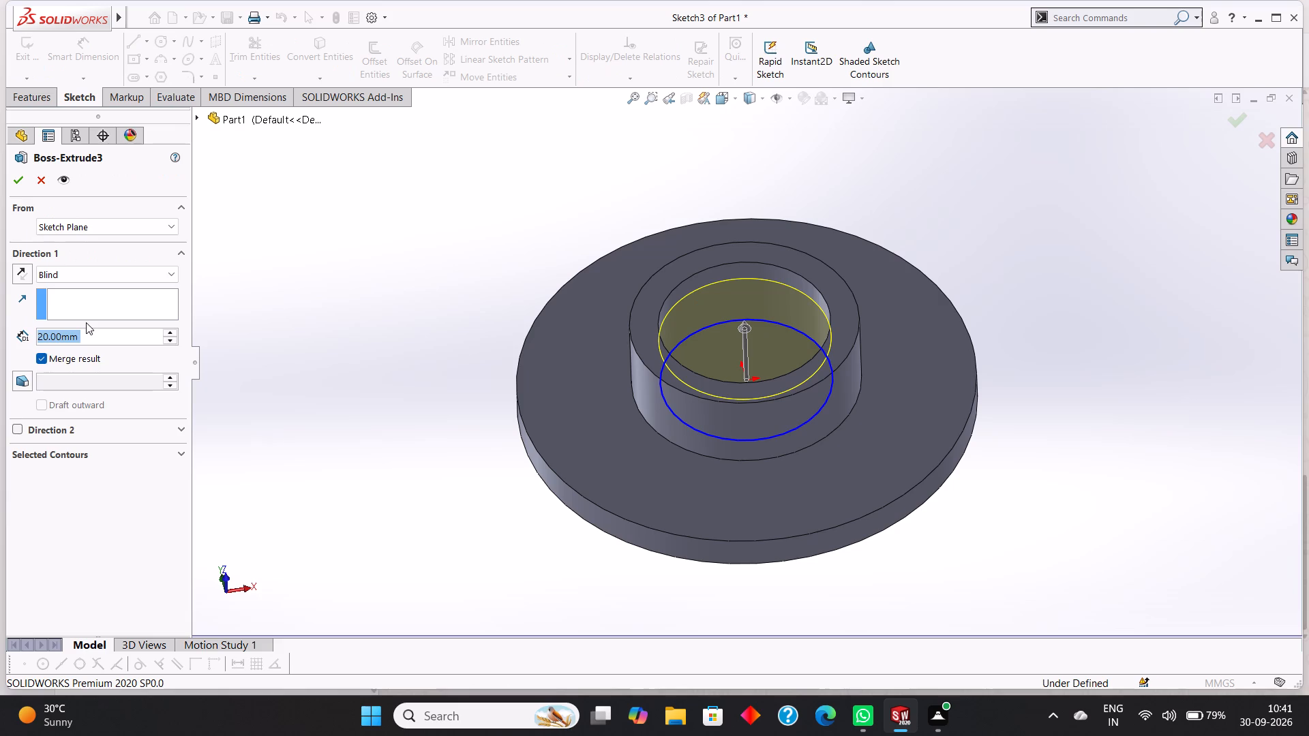
{"action": "type", "text": "15"}
{"action": "key", "text": "Return"}
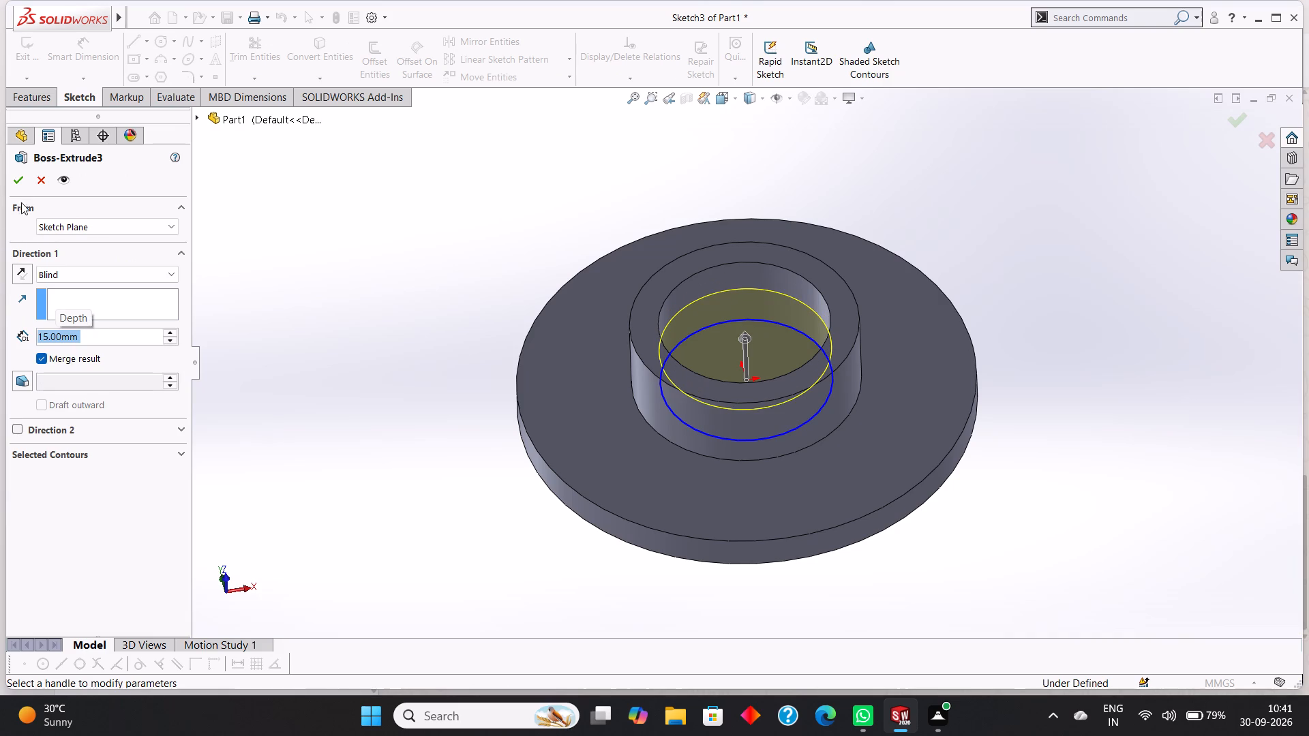
{"action": "left_click", "coordinate": [19, 183]}
{"action": "left_click", "coordinate": [492, 245]}
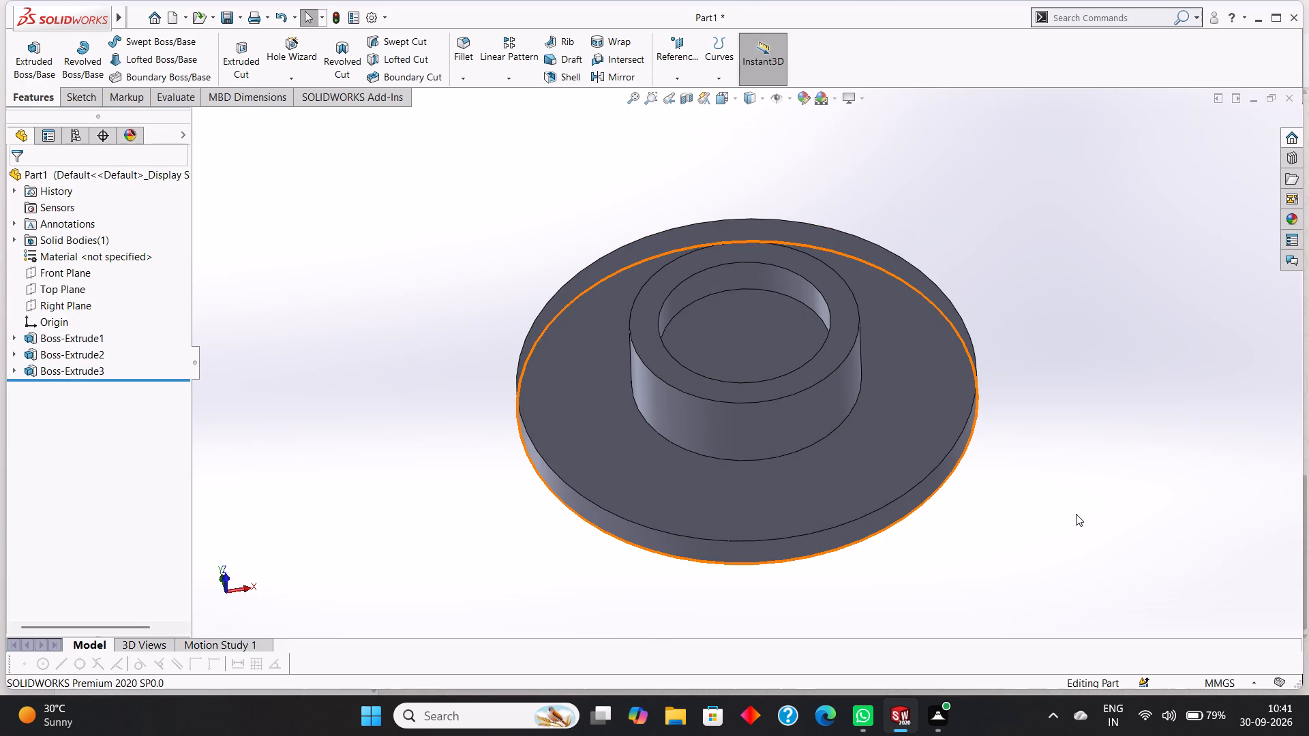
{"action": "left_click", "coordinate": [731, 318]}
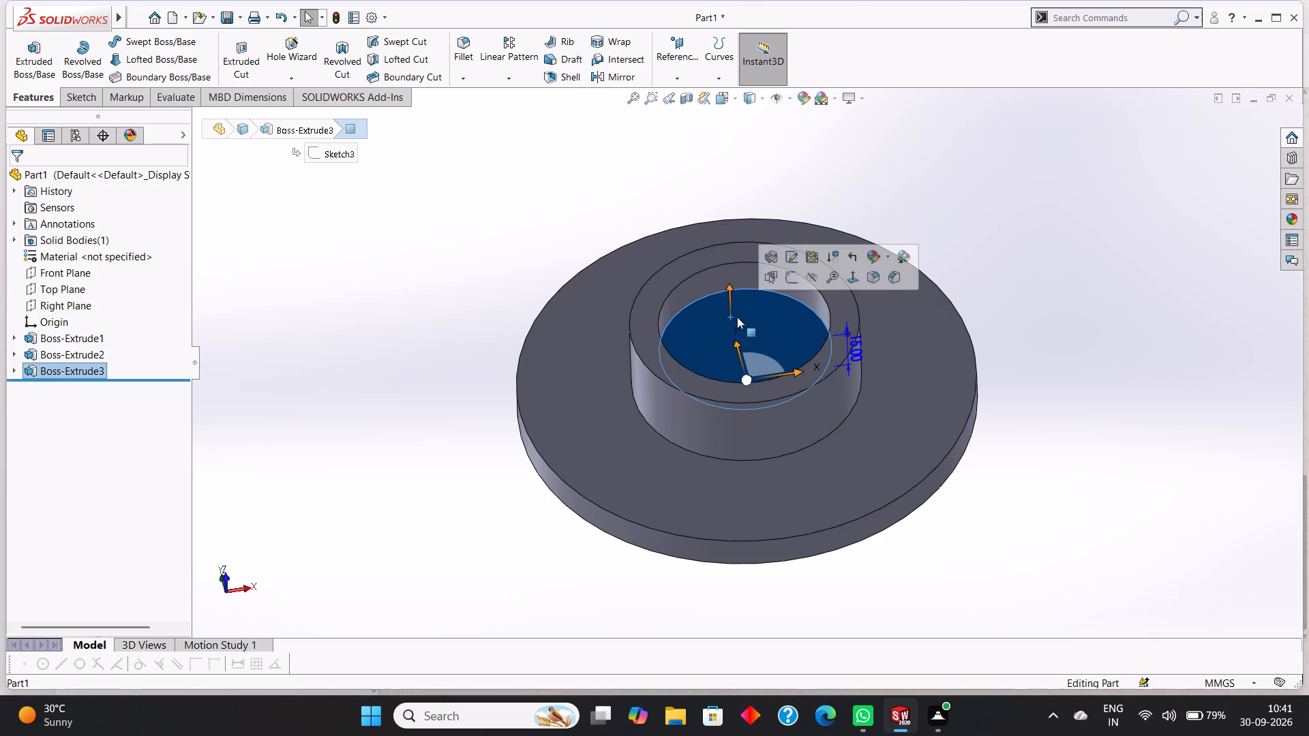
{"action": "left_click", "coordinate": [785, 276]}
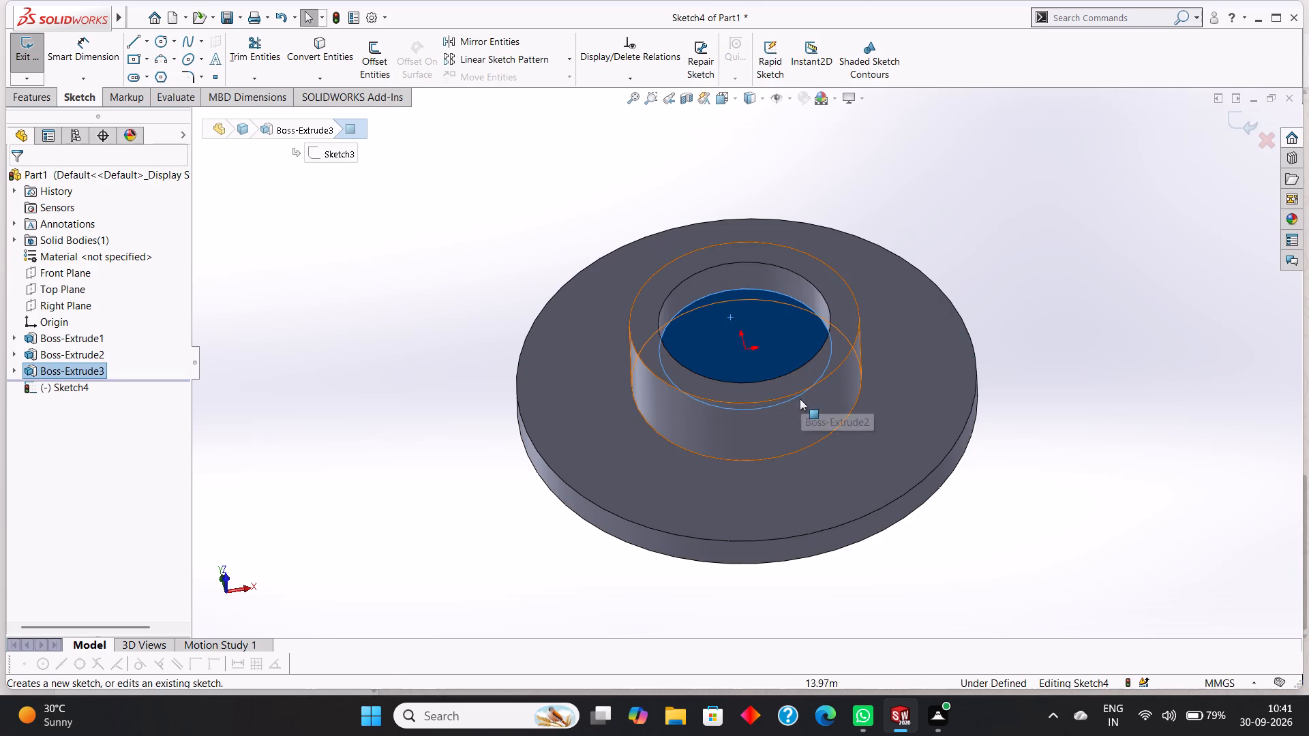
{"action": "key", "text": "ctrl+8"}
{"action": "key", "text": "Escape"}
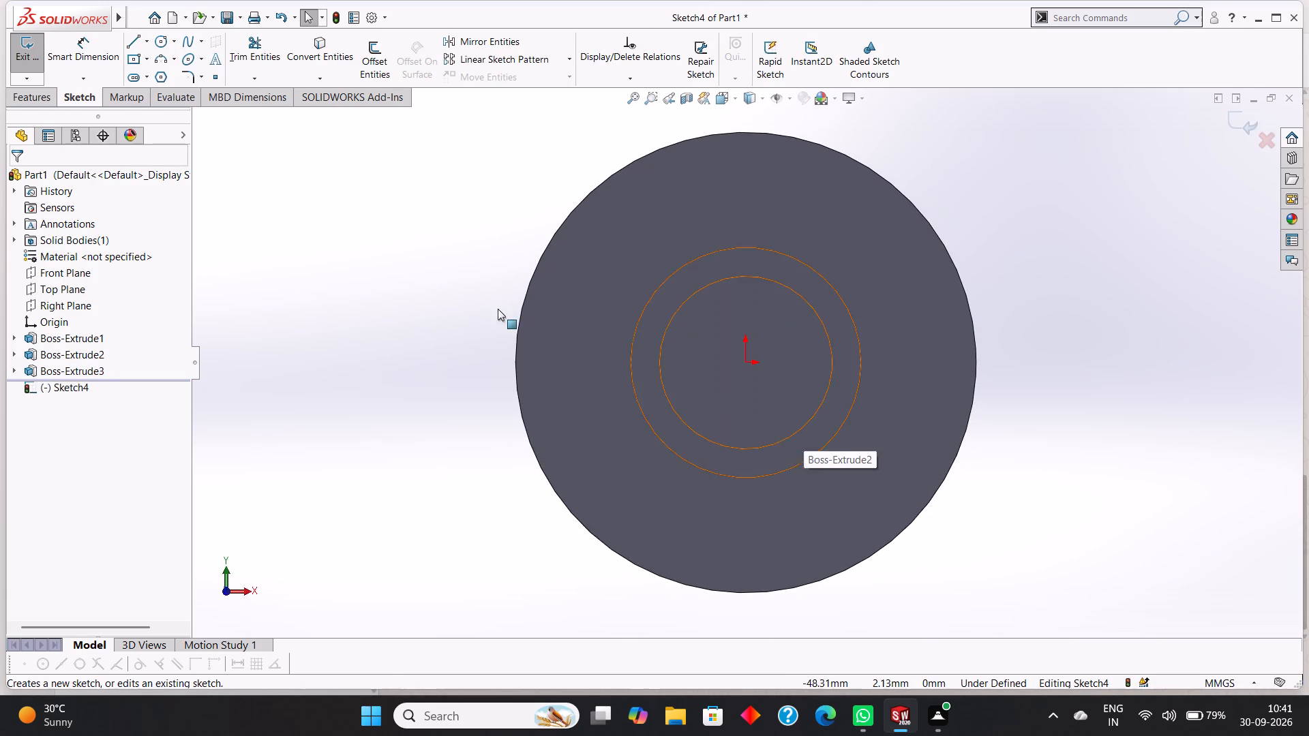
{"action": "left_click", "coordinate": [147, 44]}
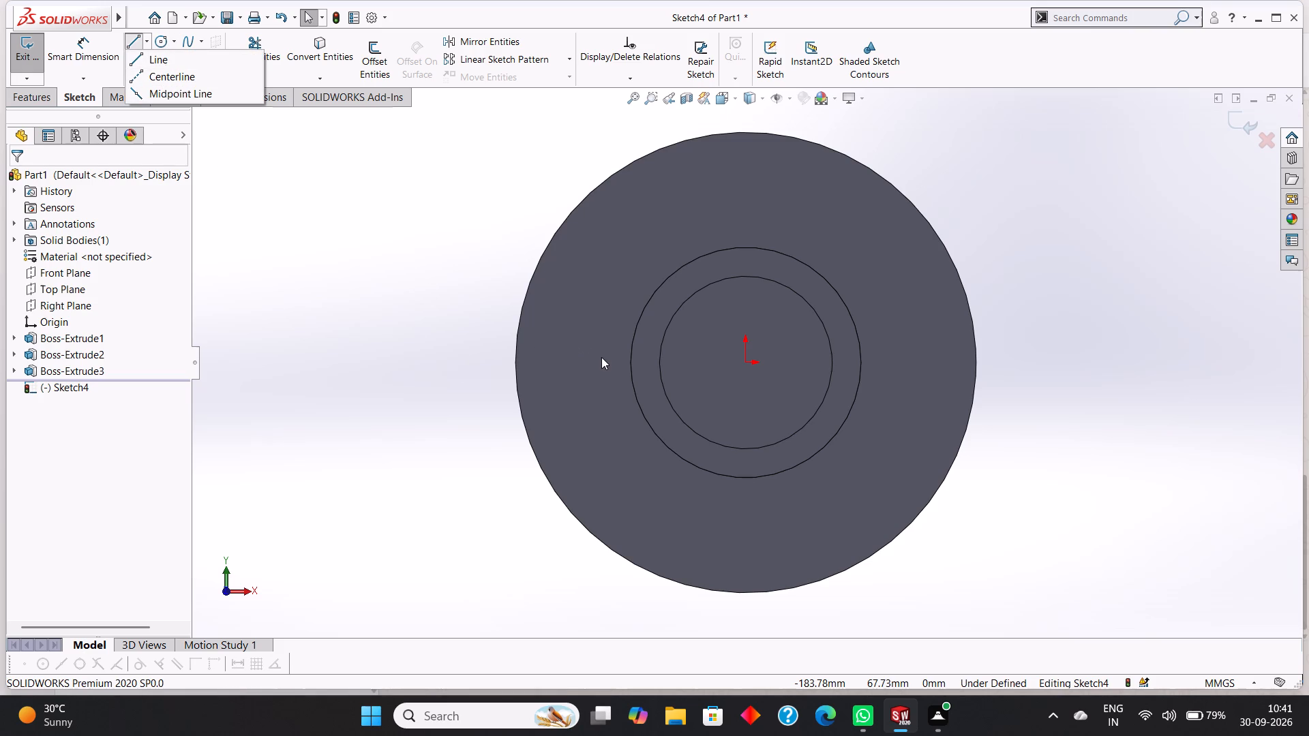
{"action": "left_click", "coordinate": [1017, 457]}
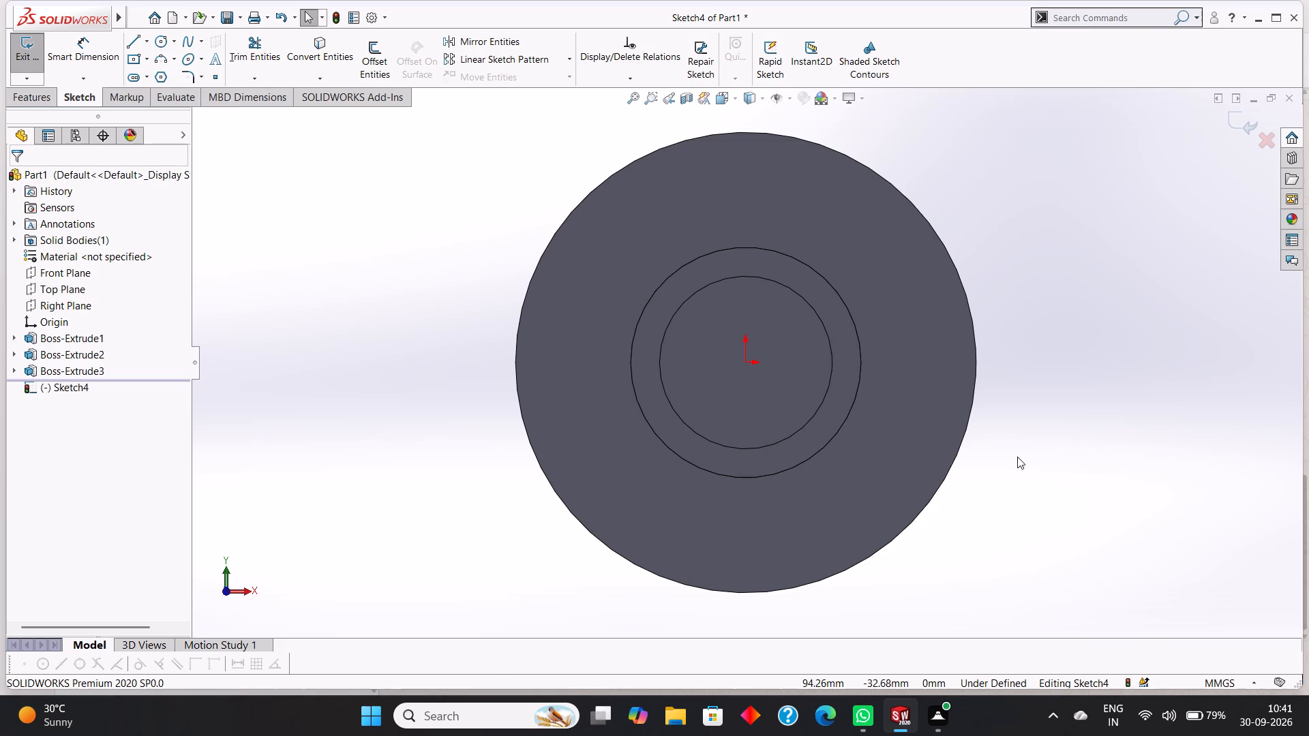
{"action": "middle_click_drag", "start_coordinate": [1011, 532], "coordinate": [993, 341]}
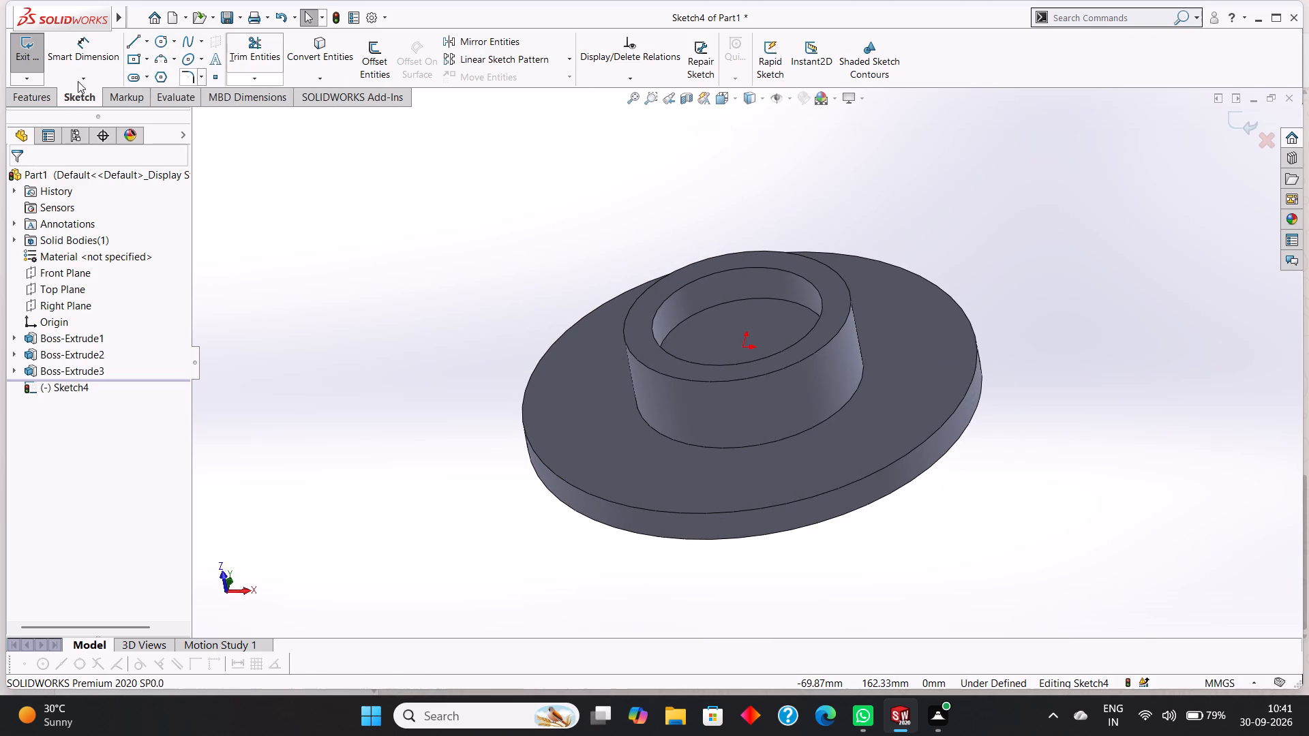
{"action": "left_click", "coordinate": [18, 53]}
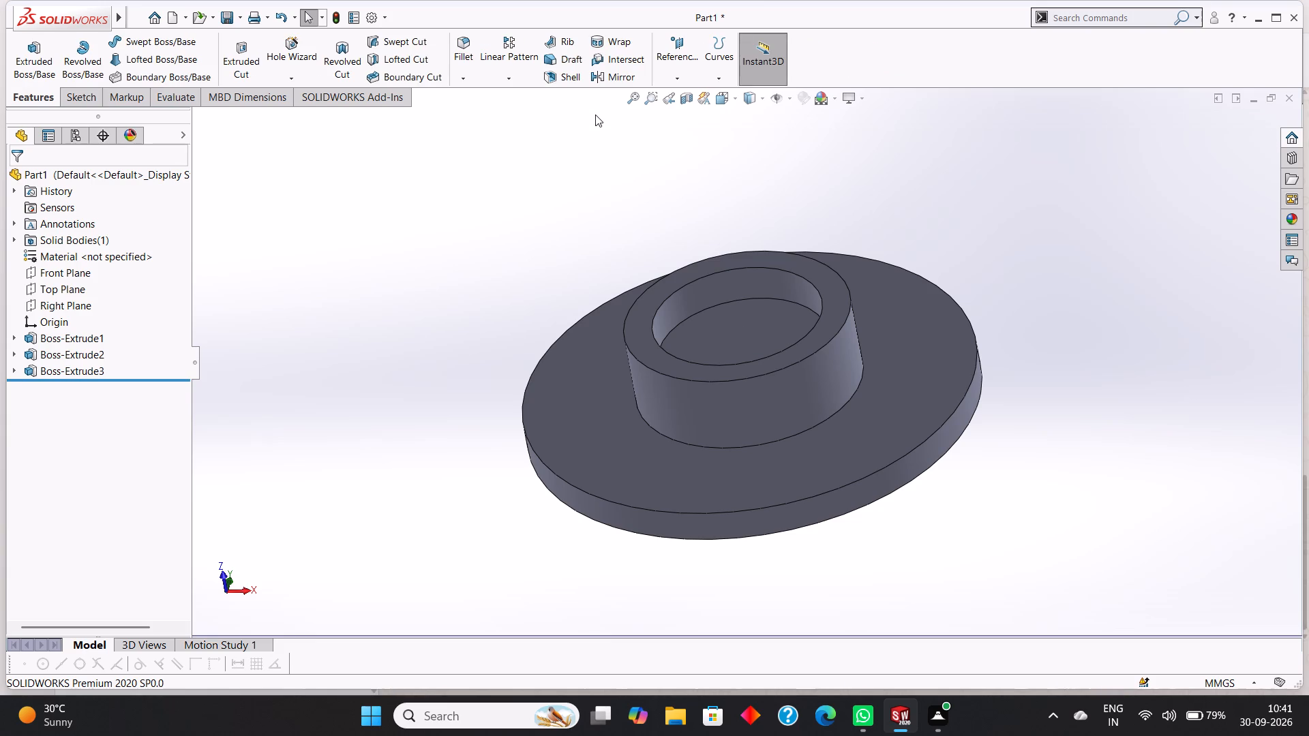
Start a reference plane offset from the Right Plane, trying distances of 20, 30 and 60 mm before setting 40 mm.
{"action": "left_click", "coordinate": [673, 79]}
{"action": "left_click", "coordinate": [683, 93]}
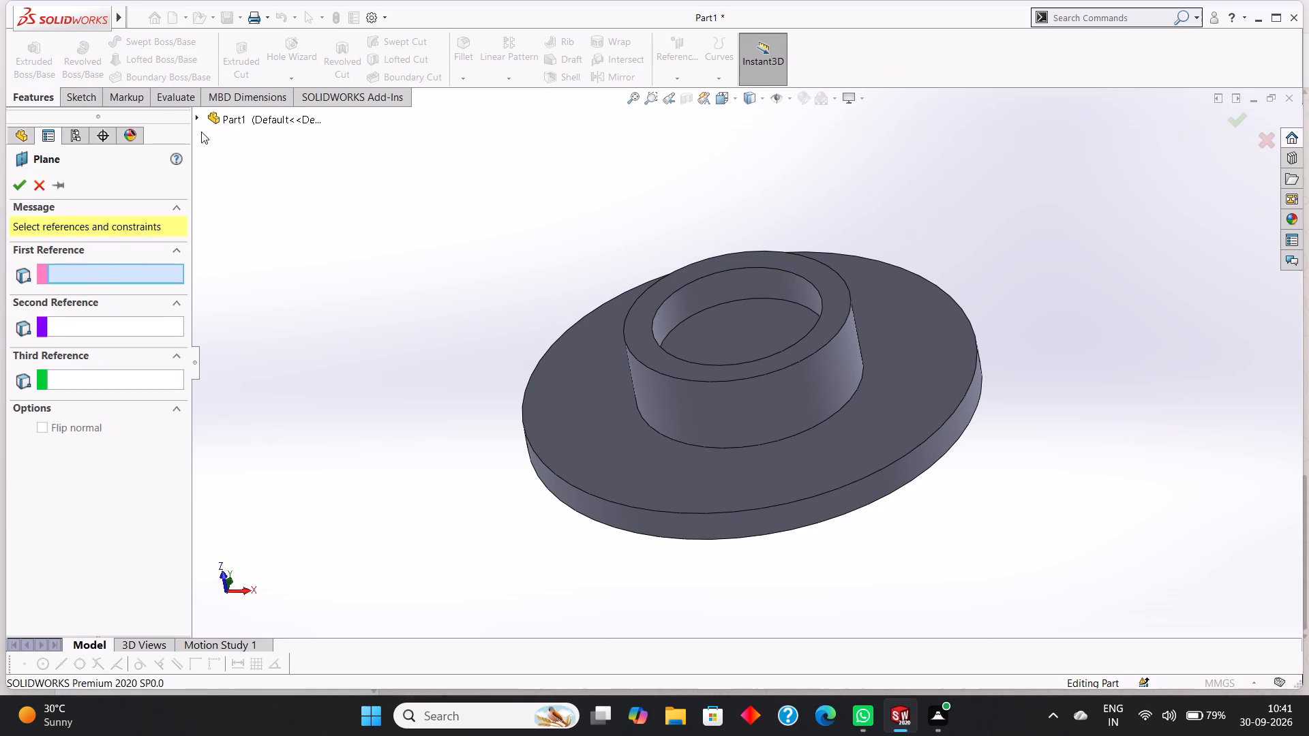
{"action": "left_click", "coordinate": [200, 118]}
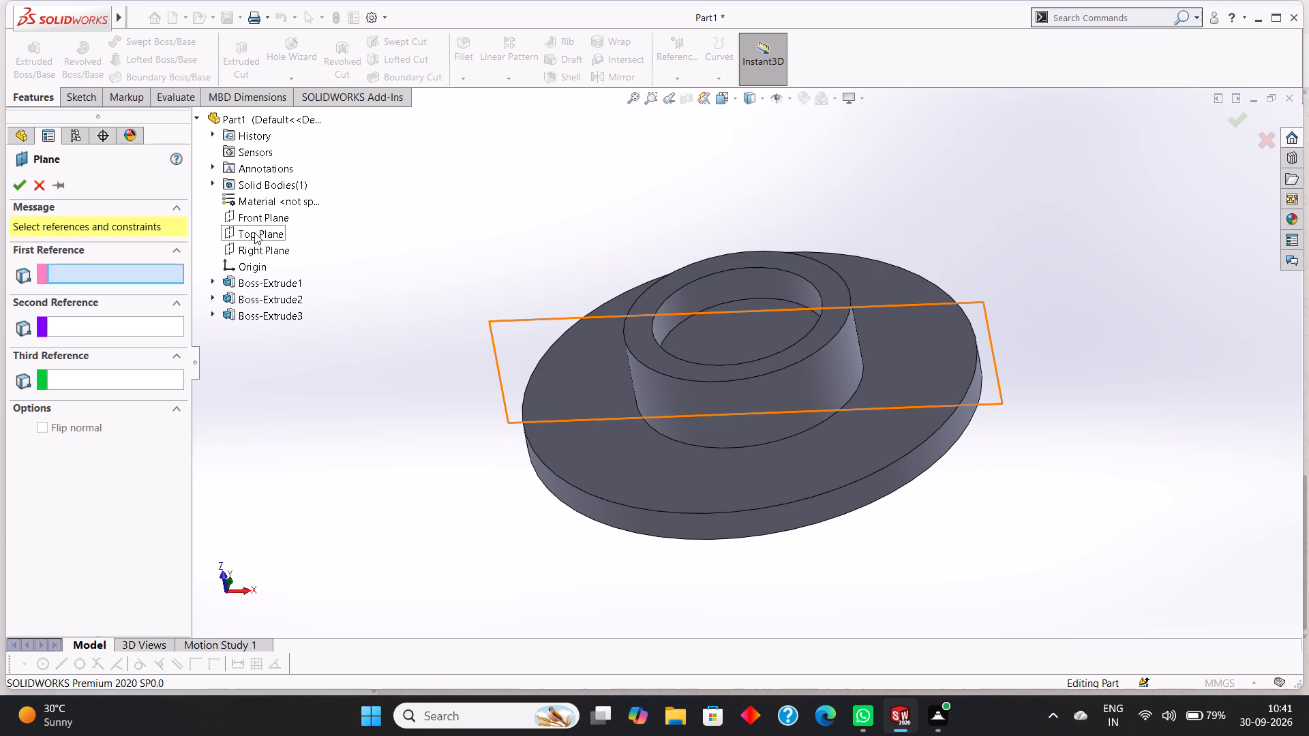
{"action": "left_click", "coordinate": [256, 247]}
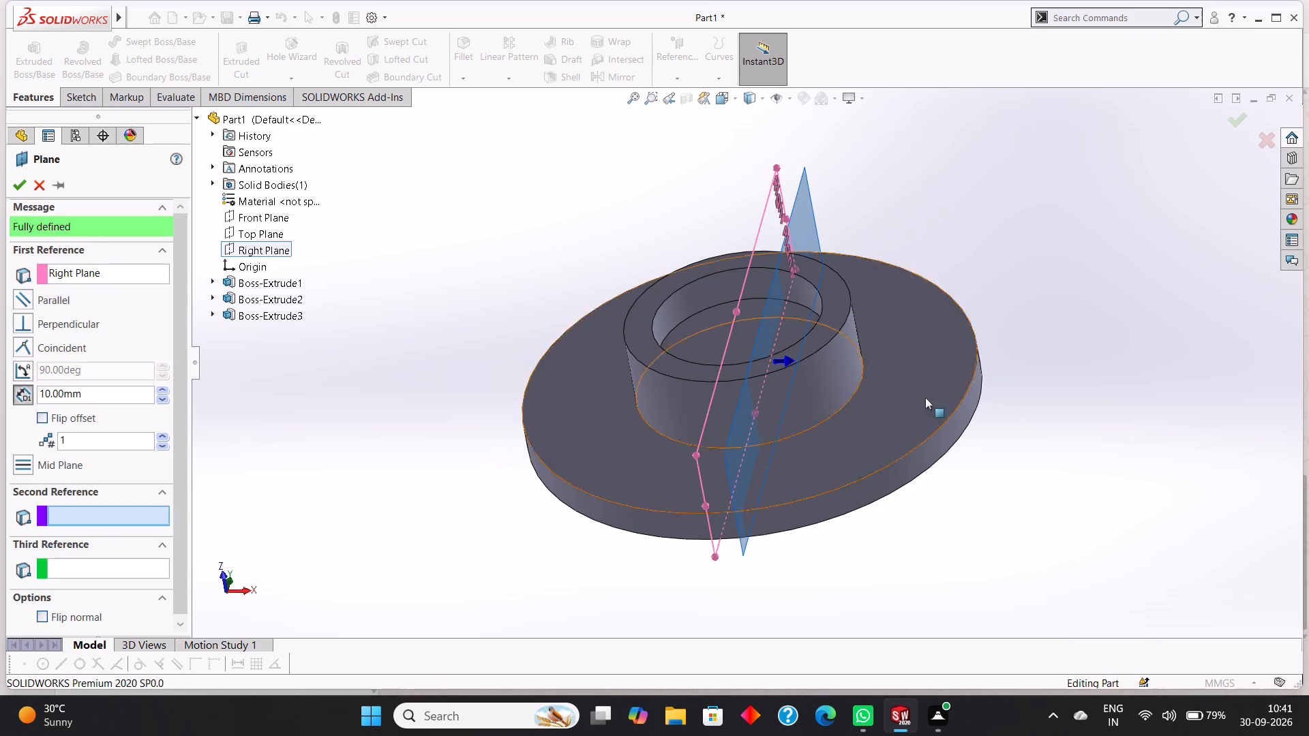
{"action": "middle_click_drag", "start_coordinate": [1034, 420], "coordinate": [1064, 422]}
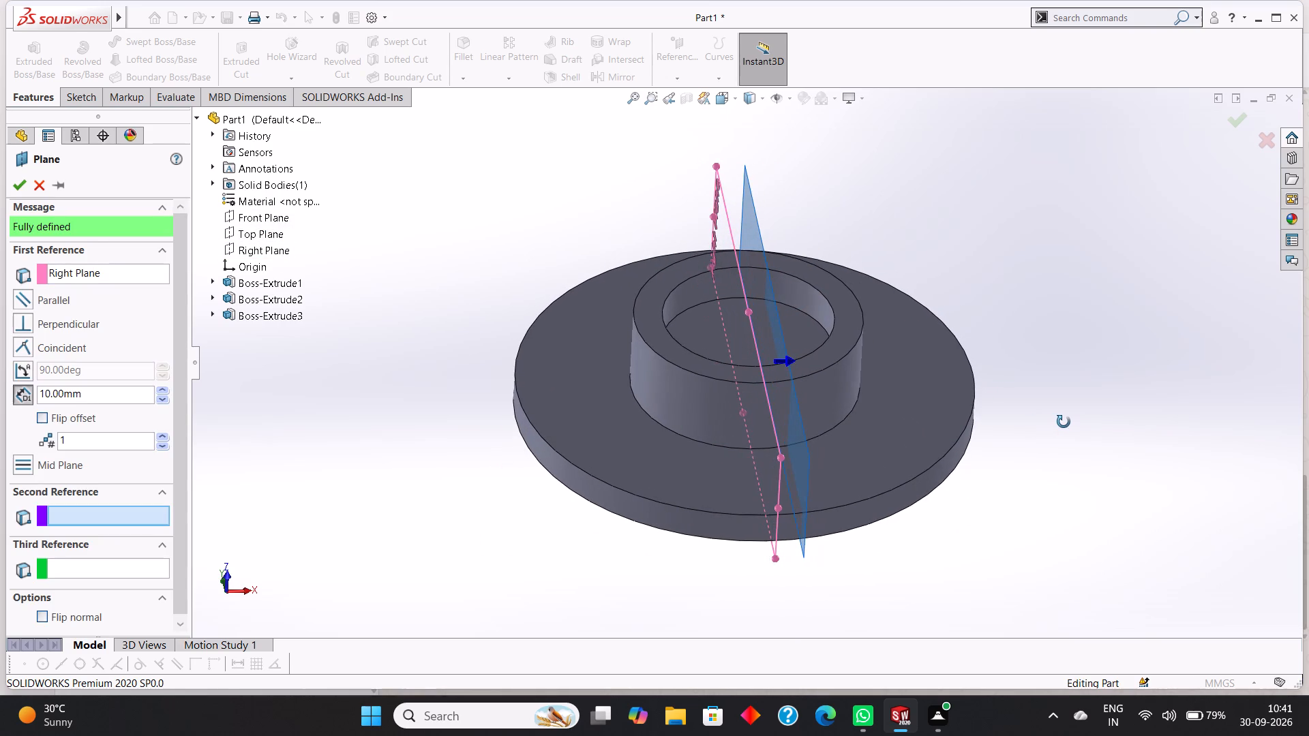
{"action": "middle_click_drag", "start_coordinate": [1064, 422], "coordinate": [1062, 422]}
{"action": "scroll", "coordinate": [1061, 422], "scroll_direction": "down", "scroll_amount": 1}
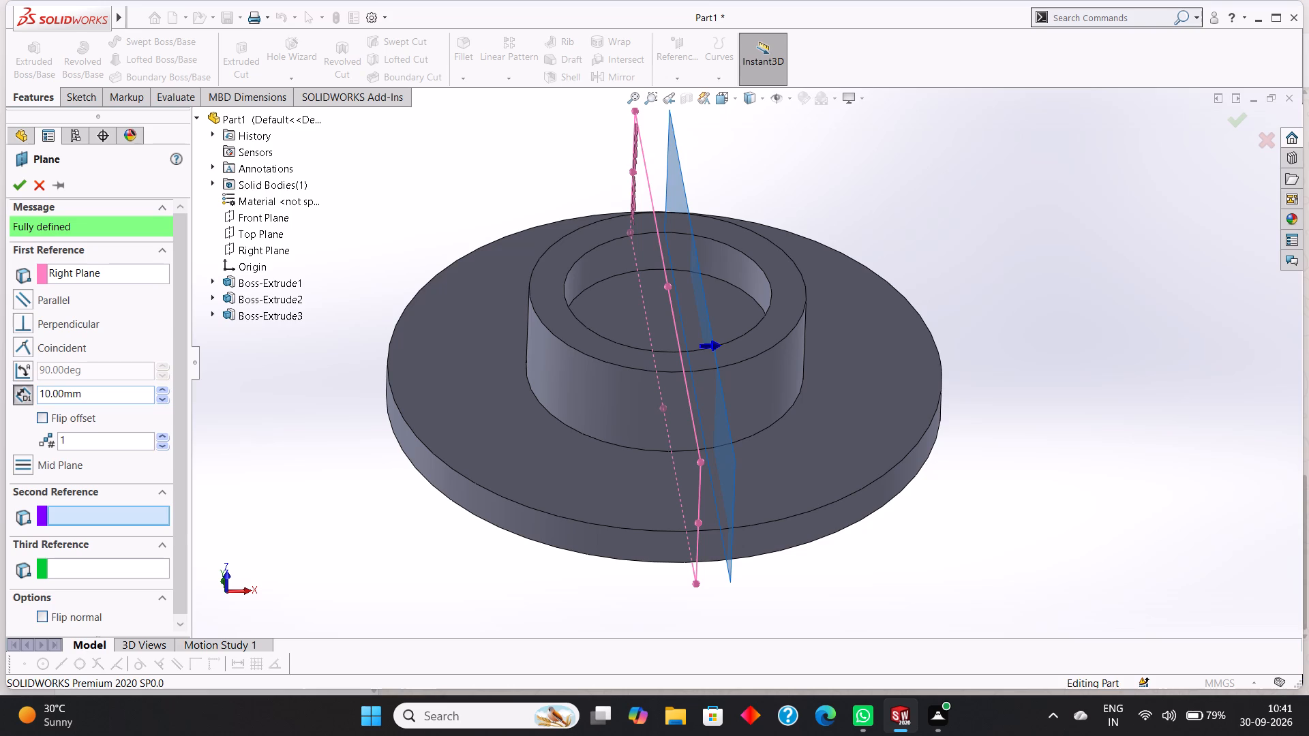
{"action": "left_click_drag", "start_coordinate": [113, 393], "coordinate": [32, 388]}
{"action": "type", "text": "20"}
{"action": "key", "text": "Return"}
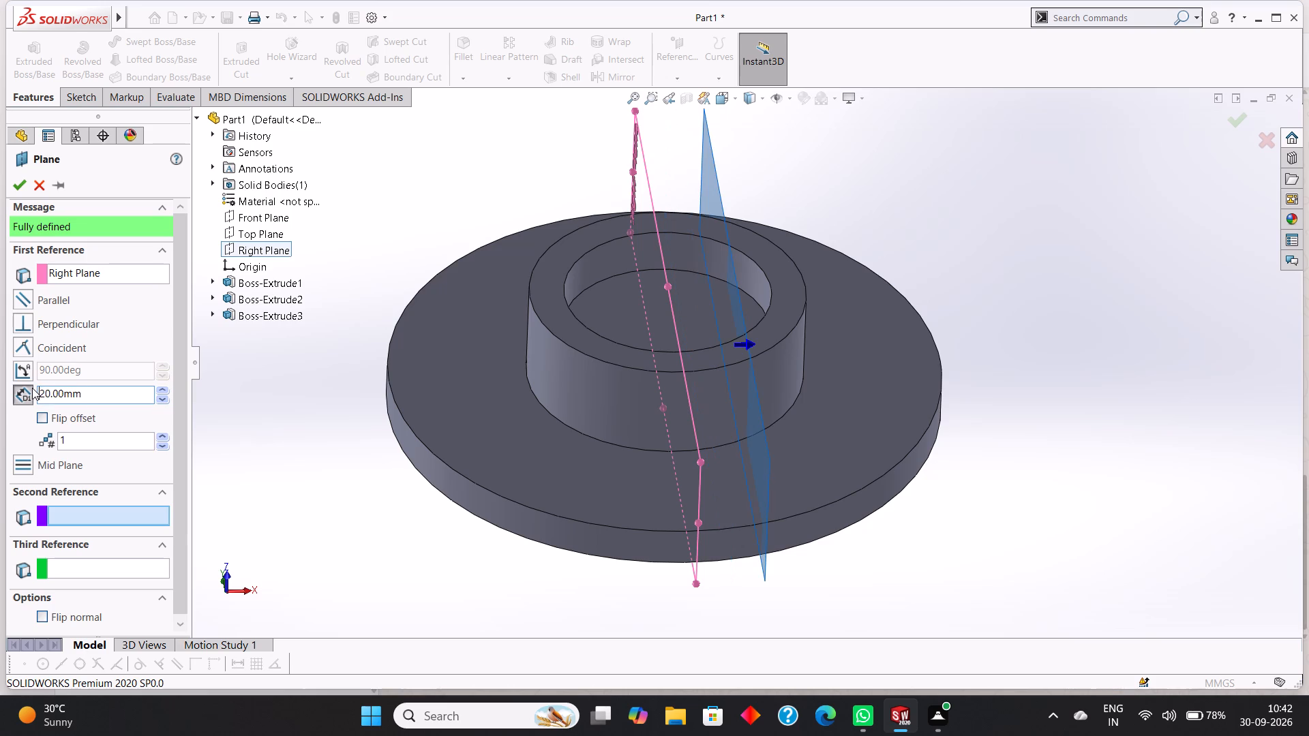
{"action": "left_click_drag", "start_coordinate": [103, 393], "coordinate": [0, 404]}
{"action": "type", "text": "30"}
{"action": "key", "text": "Return"}
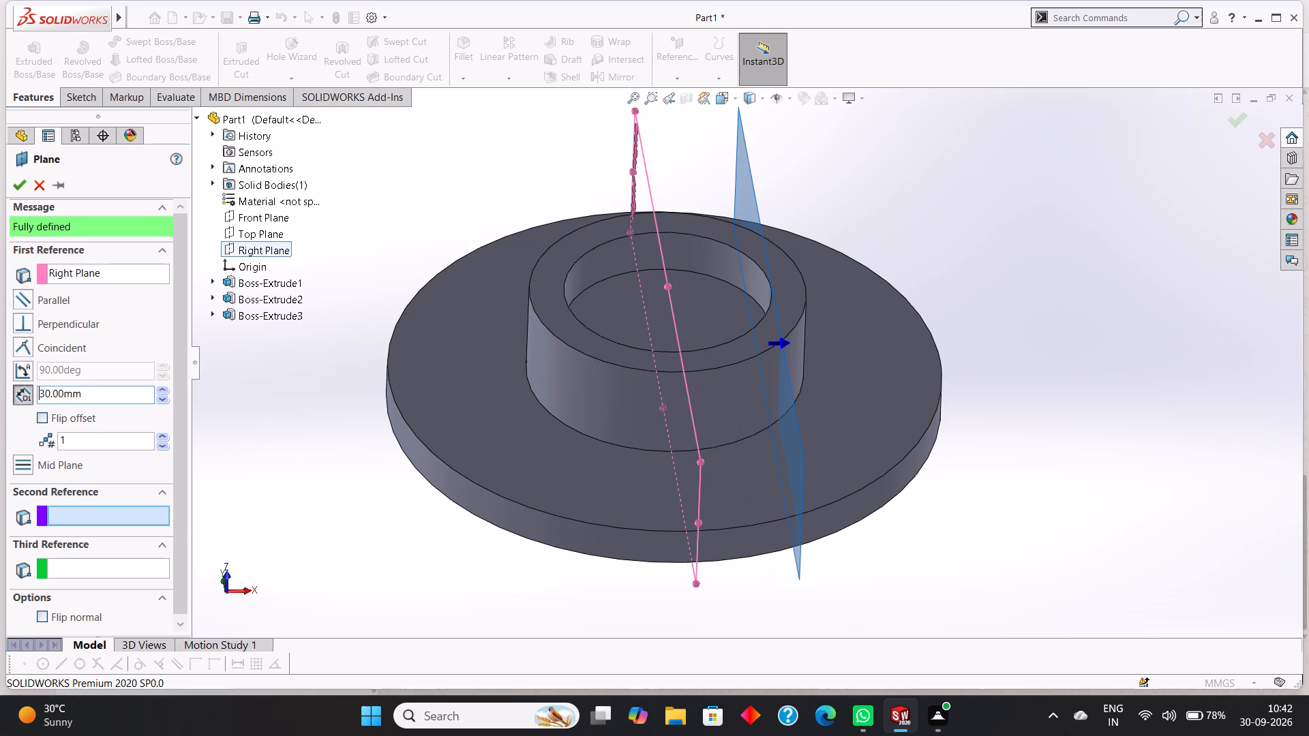
{"action": "left_click_drag", "start_coordinate": [98, 395], "coordinate": [29, 399]}
{"action": "type", "text": "60"}
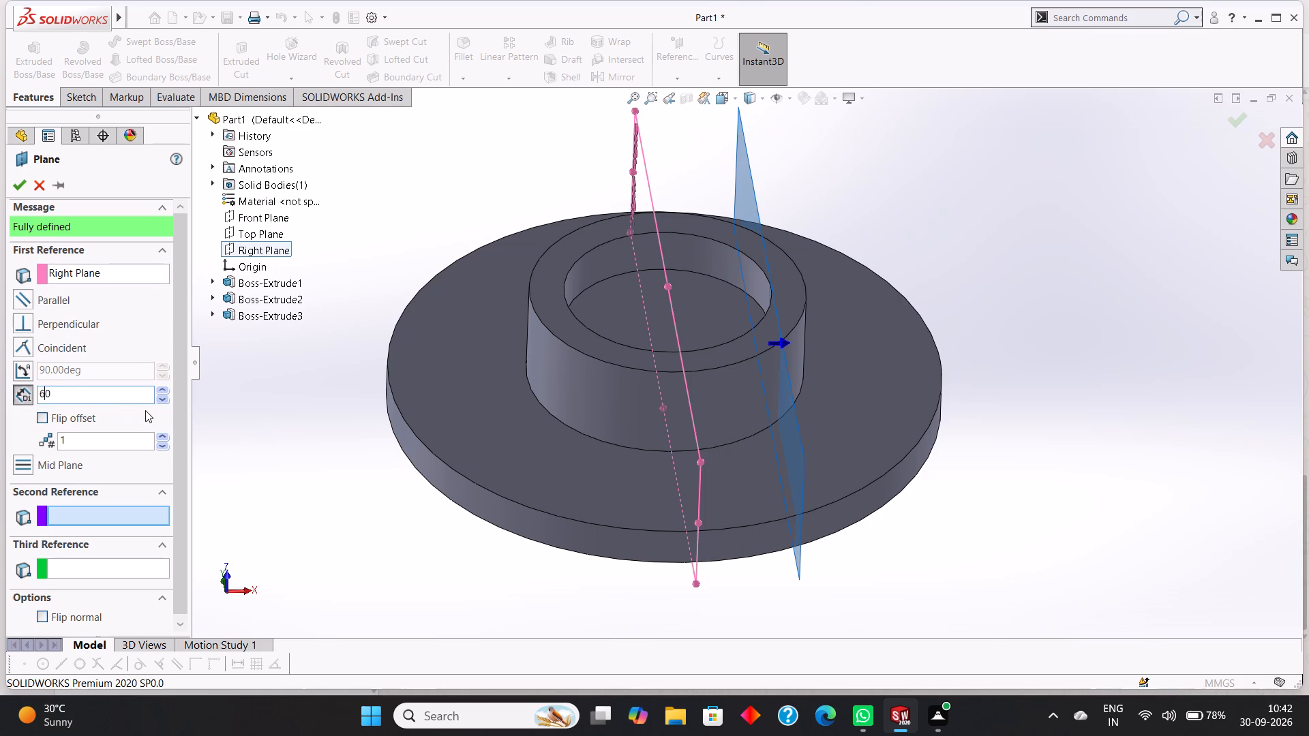
{"action": "key", "text": "Return"}
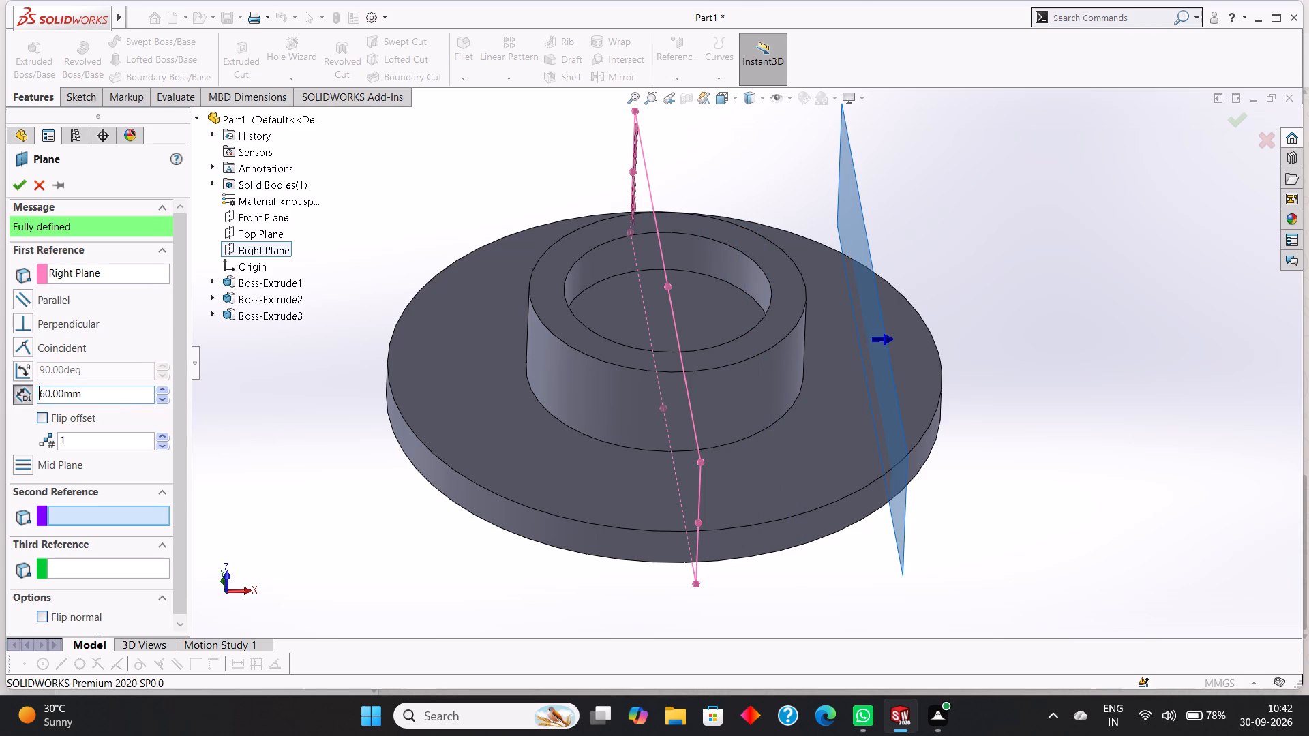
{"action": "left_click_drag", "start_coordinate": [124, 397], "coordinate": [0, 417]}
{"action": "type", "text": "40"}
{"action": "key", "text": "Return"}
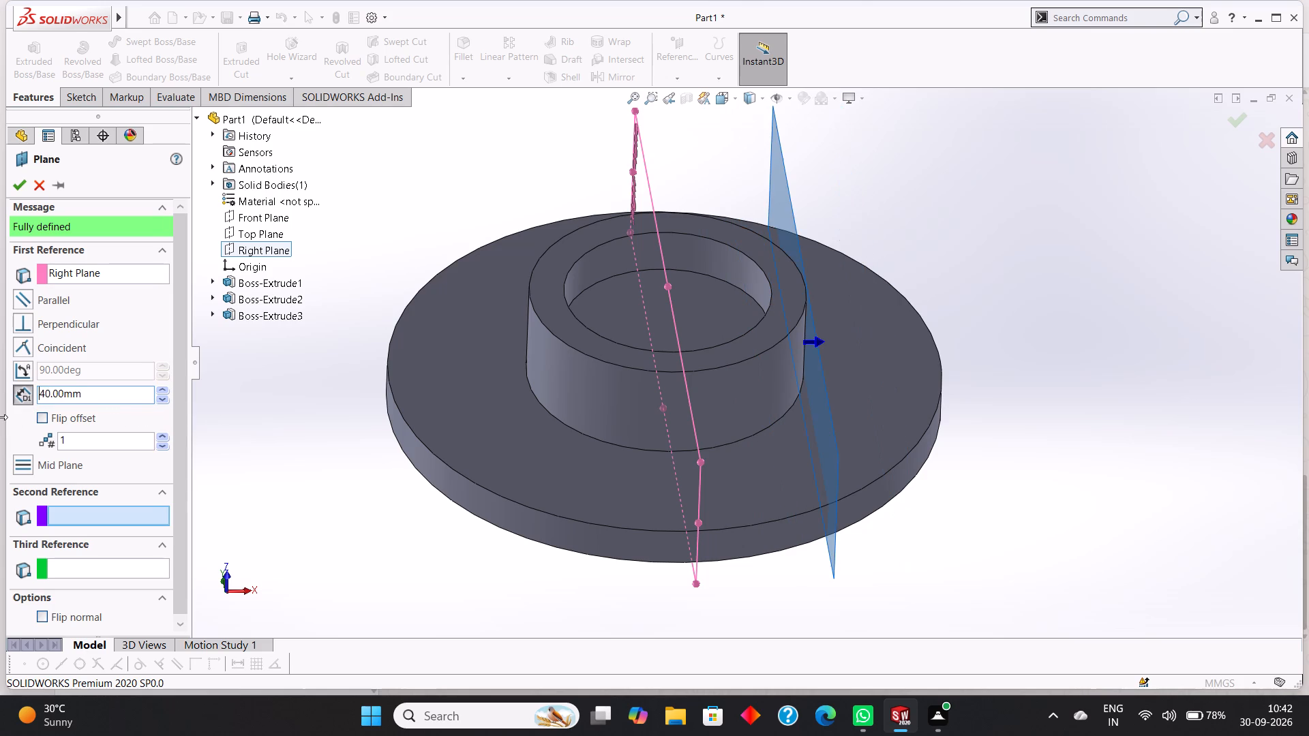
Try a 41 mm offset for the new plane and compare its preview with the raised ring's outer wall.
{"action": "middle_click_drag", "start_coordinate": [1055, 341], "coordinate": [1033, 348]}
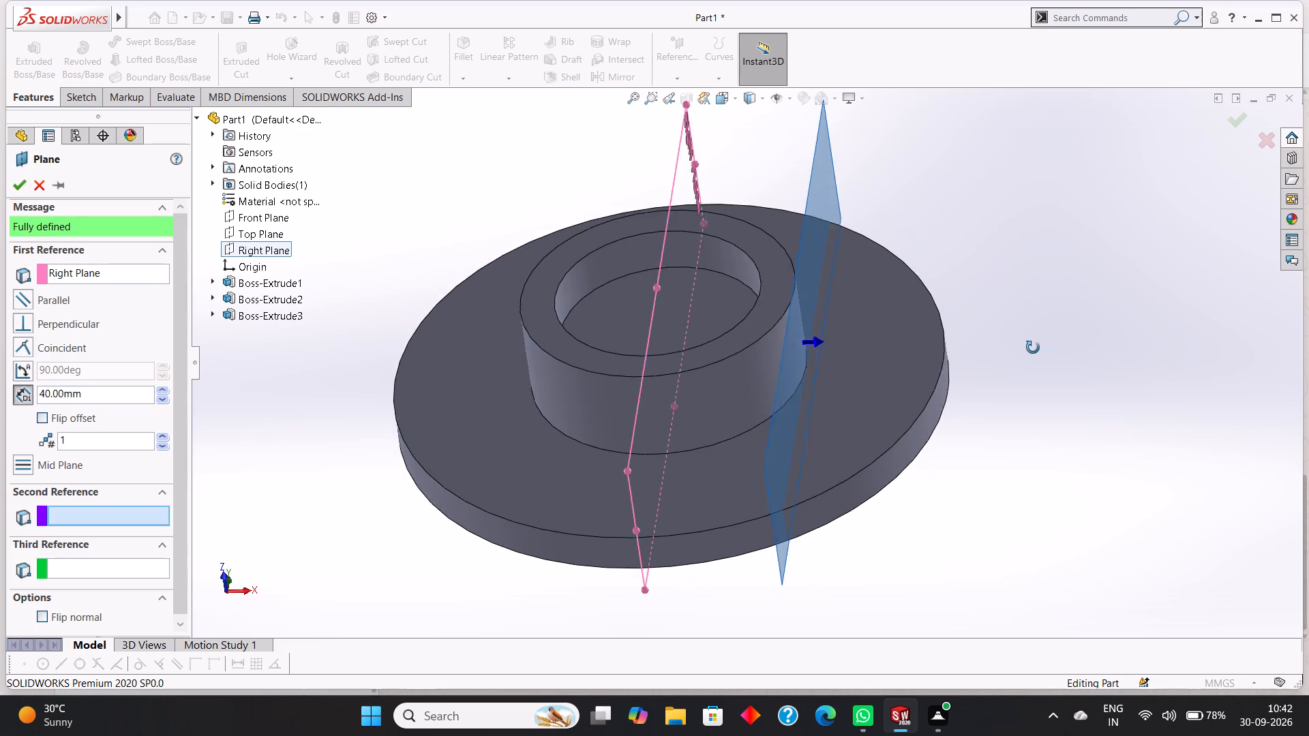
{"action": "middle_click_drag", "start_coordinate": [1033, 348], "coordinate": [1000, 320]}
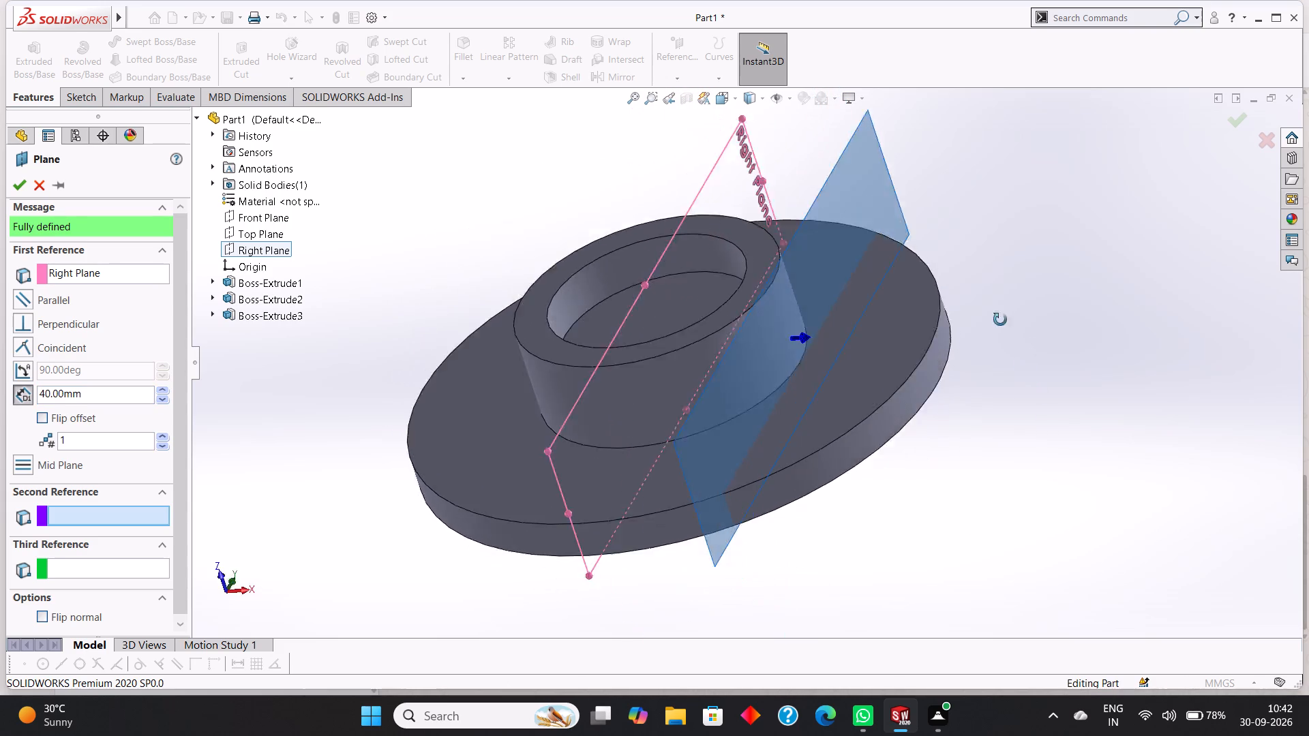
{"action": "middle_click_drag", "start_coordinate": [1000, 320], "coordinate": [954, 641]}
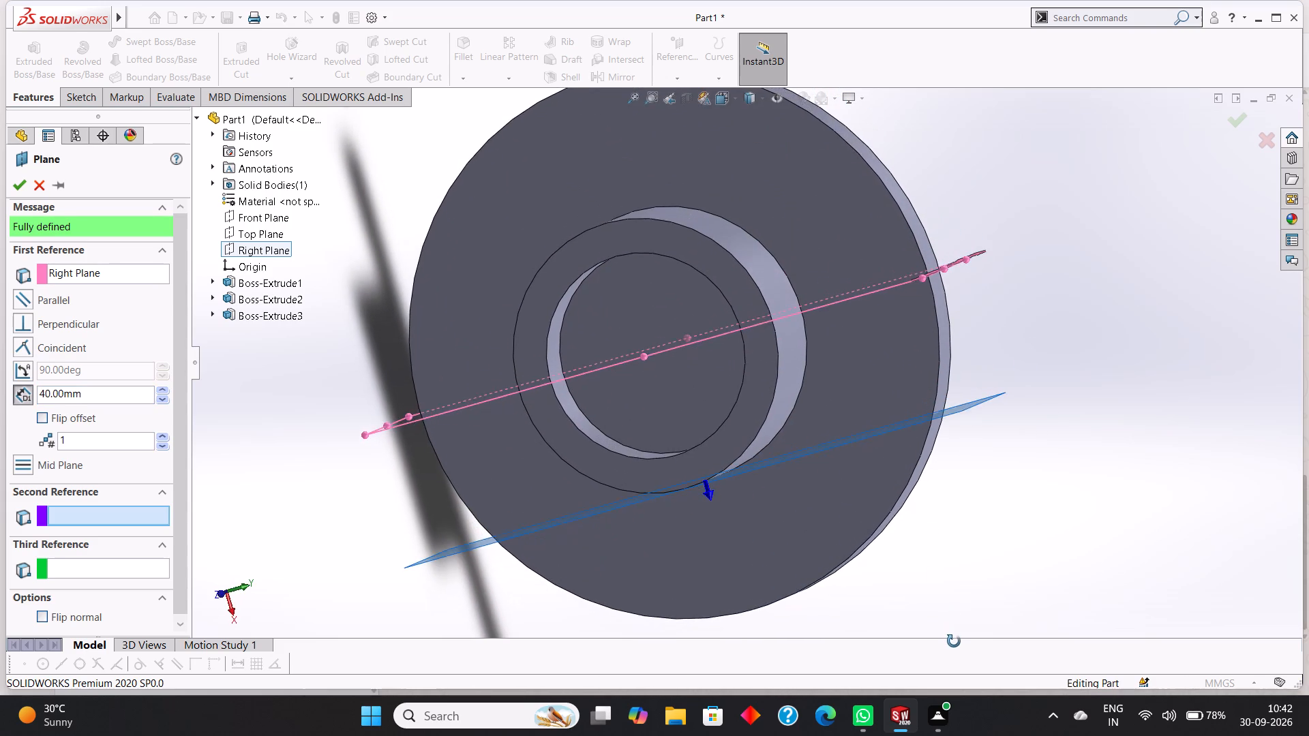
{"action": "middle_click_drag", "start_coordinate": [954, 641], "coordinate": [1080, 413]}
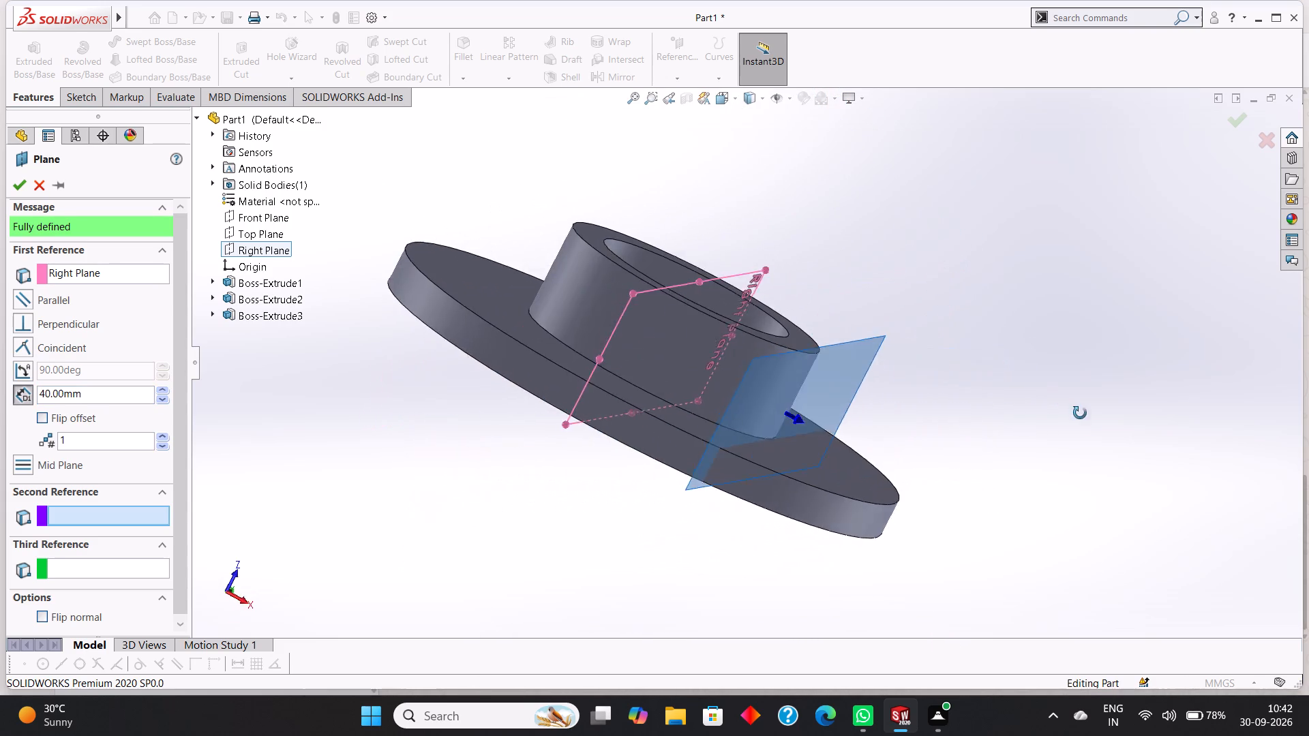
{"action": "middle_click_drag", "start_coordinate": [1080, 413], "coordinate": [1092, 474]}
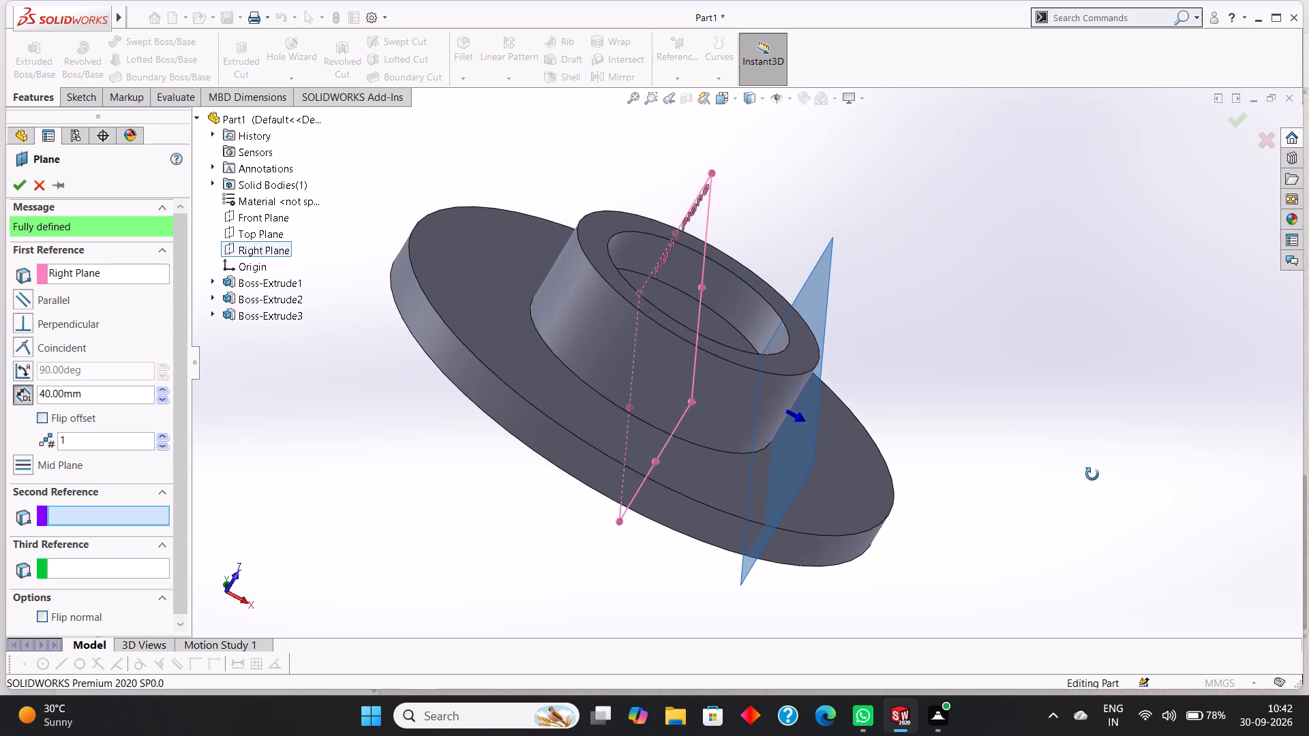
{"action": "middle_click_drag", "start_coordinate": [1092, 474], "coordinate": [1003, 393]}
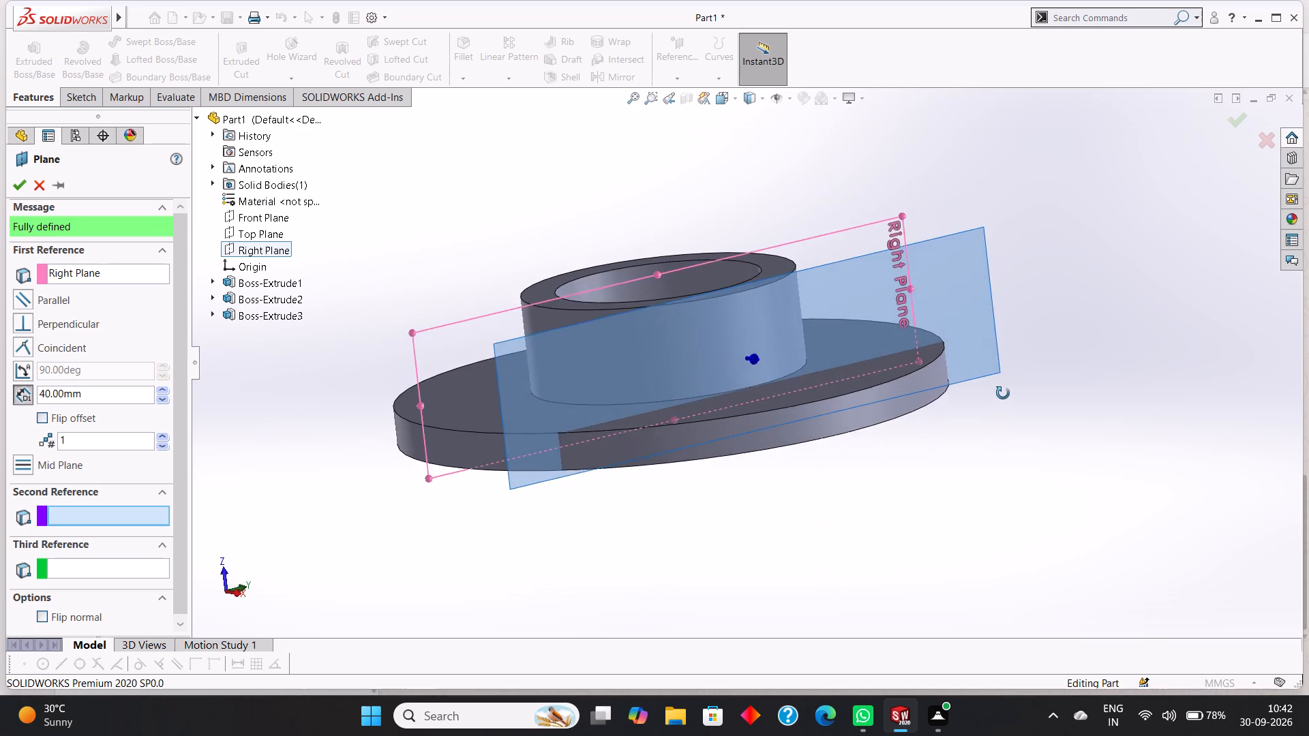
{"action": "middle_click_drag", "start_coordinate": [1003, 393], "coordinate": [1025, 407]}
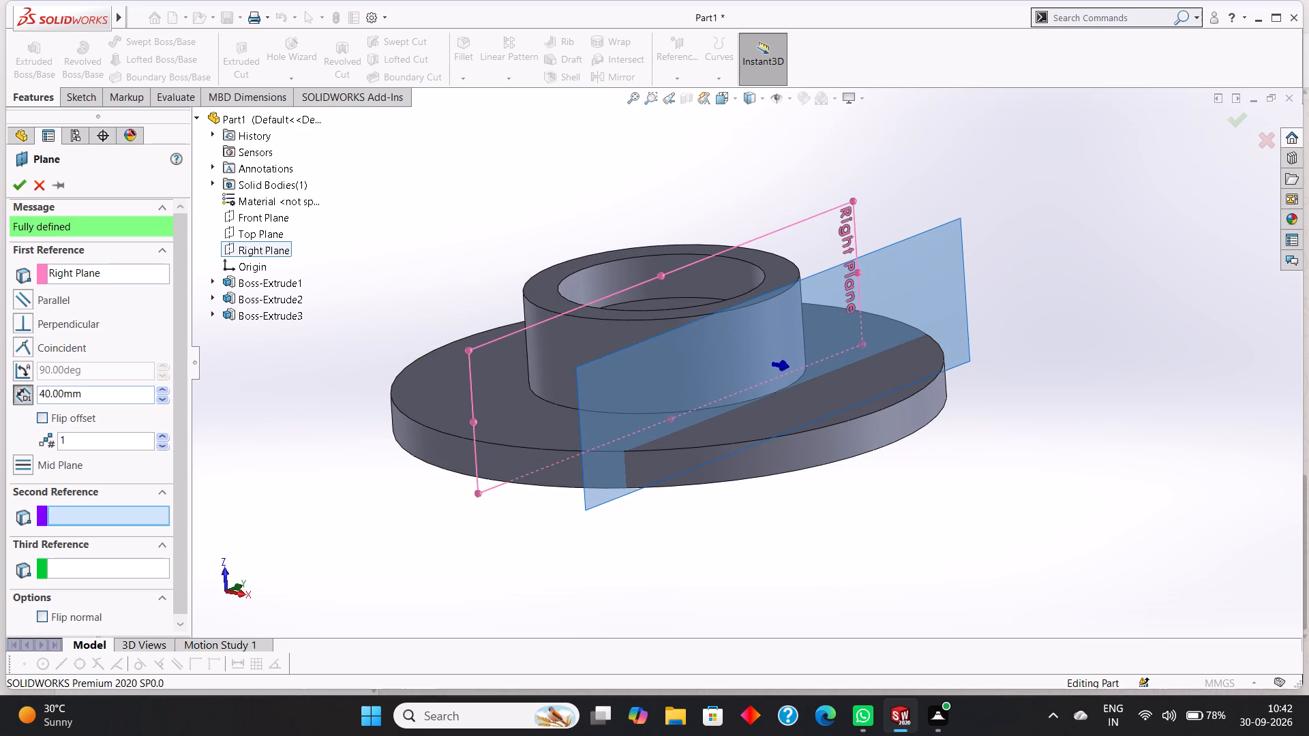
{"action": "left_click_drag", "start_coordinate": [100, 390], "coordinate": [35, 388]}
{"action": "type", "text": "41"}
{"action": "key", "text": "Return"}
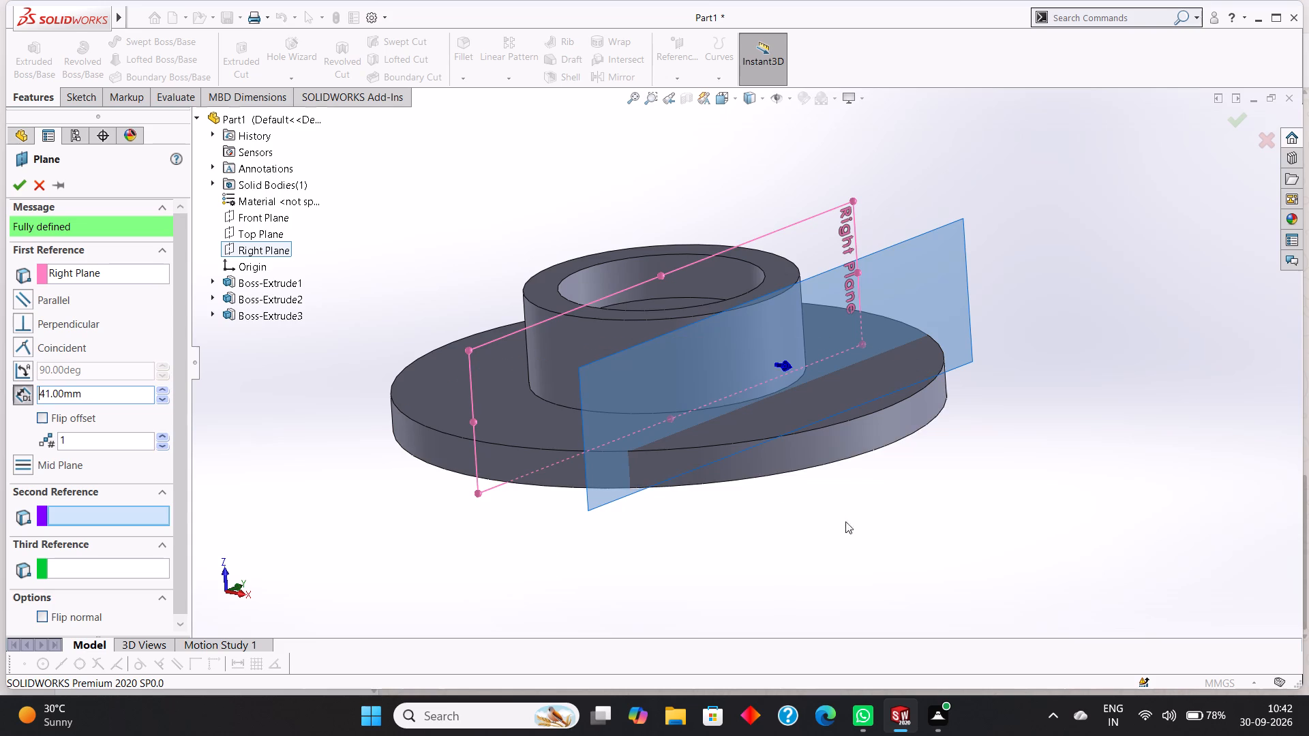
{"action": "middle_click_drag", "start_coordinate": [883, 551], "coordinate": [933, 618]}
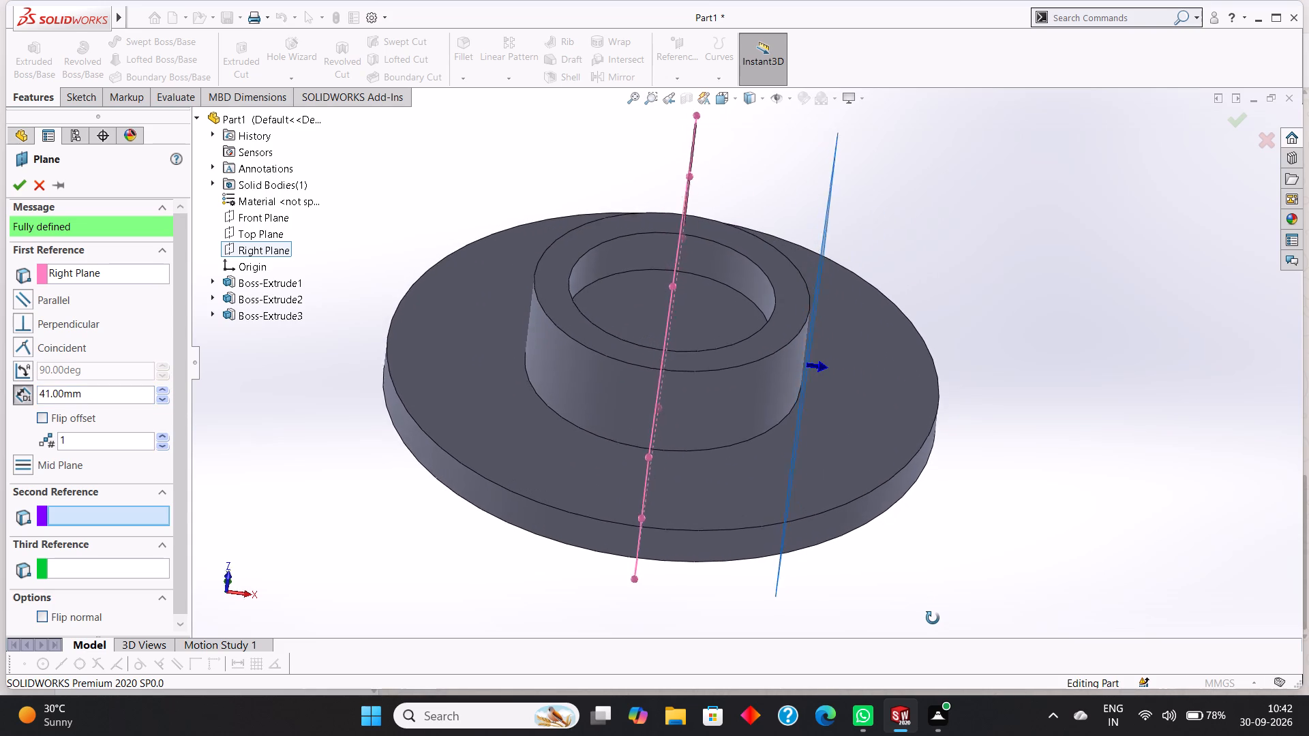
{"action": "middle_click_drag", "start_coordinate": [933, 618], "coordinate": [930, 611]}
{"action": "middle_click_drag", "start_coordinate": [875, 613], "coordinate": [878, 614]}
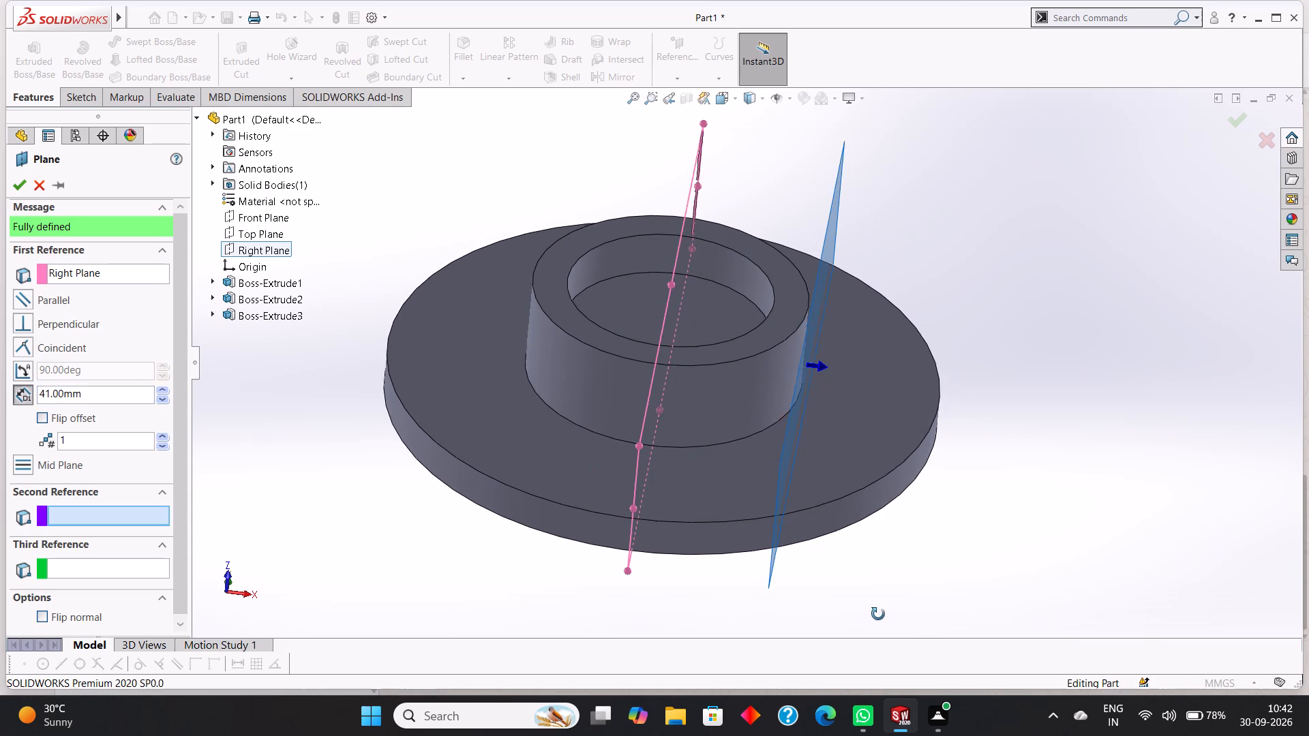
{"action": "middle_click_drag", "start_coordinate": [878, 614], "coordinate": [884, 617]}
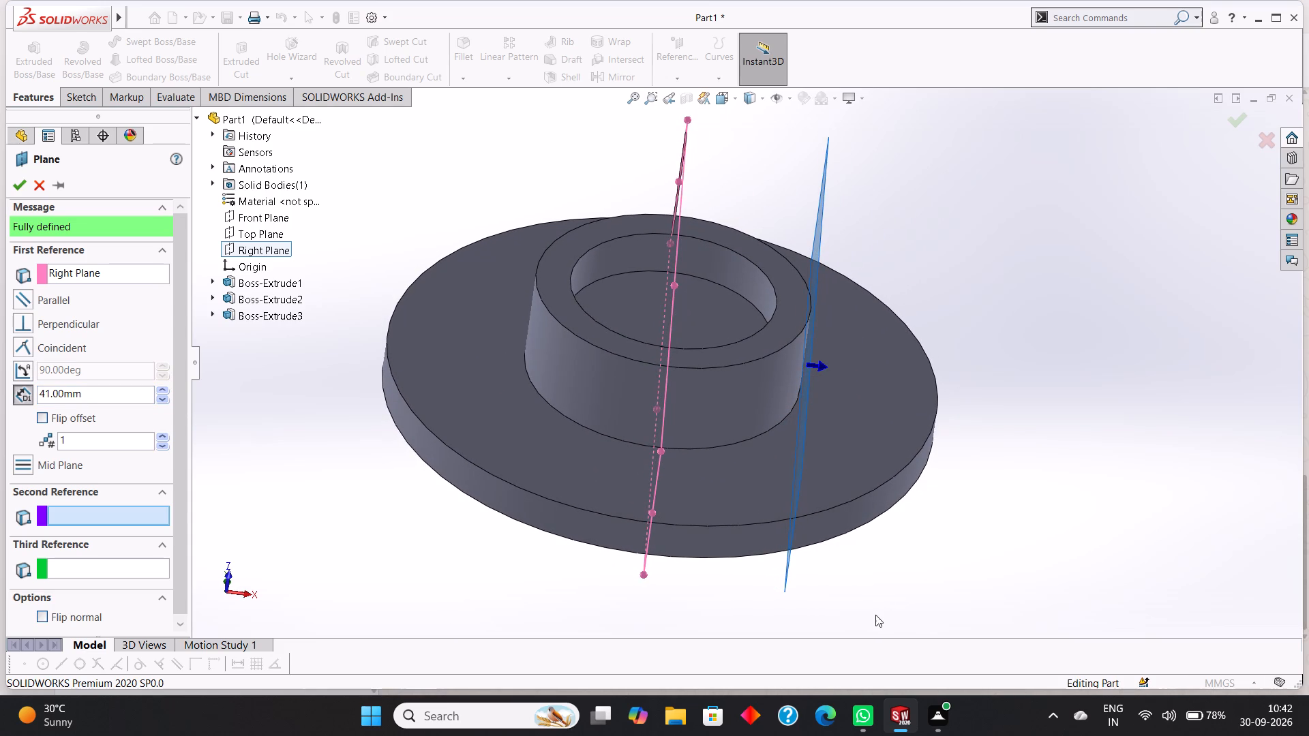
Set the plane's offset from the Right Plane to 40 mm and create the plane.
{"action": "left_click_drag", "start_coordinate": [95, 395], "coordinate": [35, 388]}
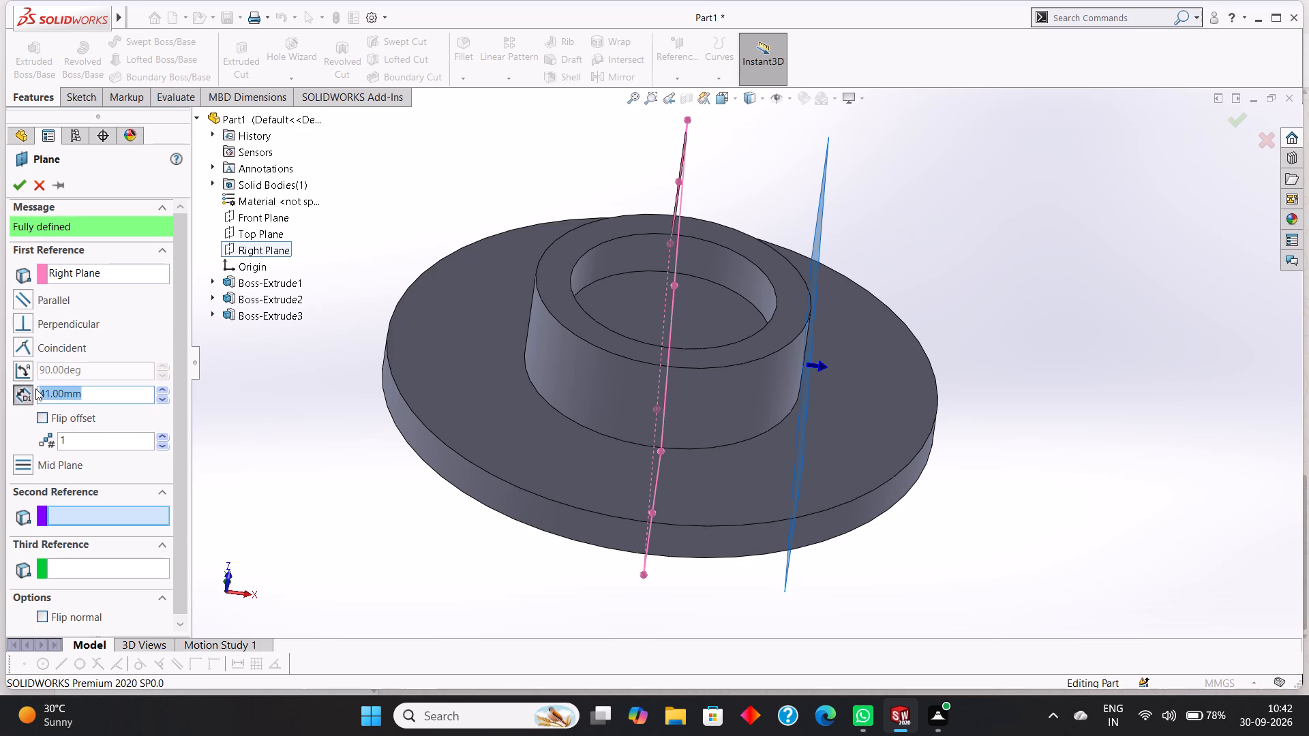
{"action": "type", "text": "40"}
{"action": "key", "text": "Return"}
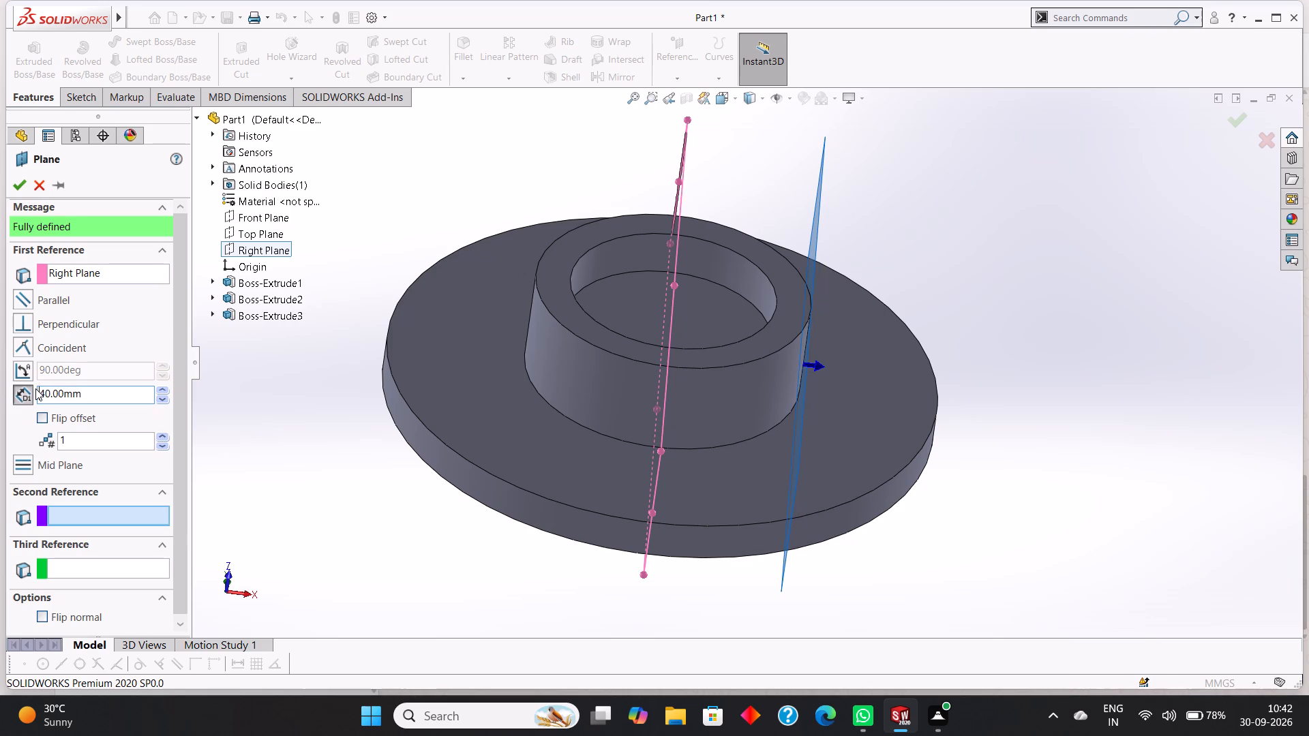
{"action": "left_click", "coordinate": [15, 187]}
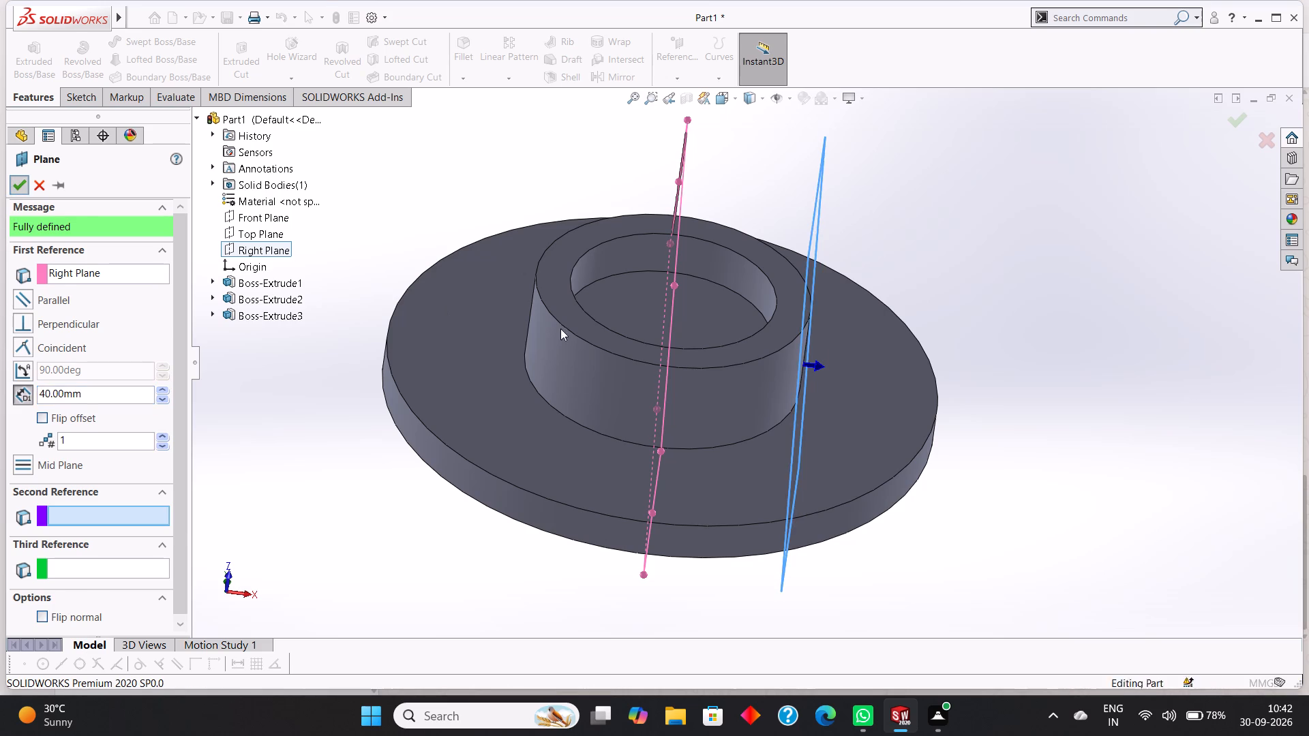
{"action": "middle_click_drag", "start_coordinate": [970, 271], "coordinate": [938, 245]}
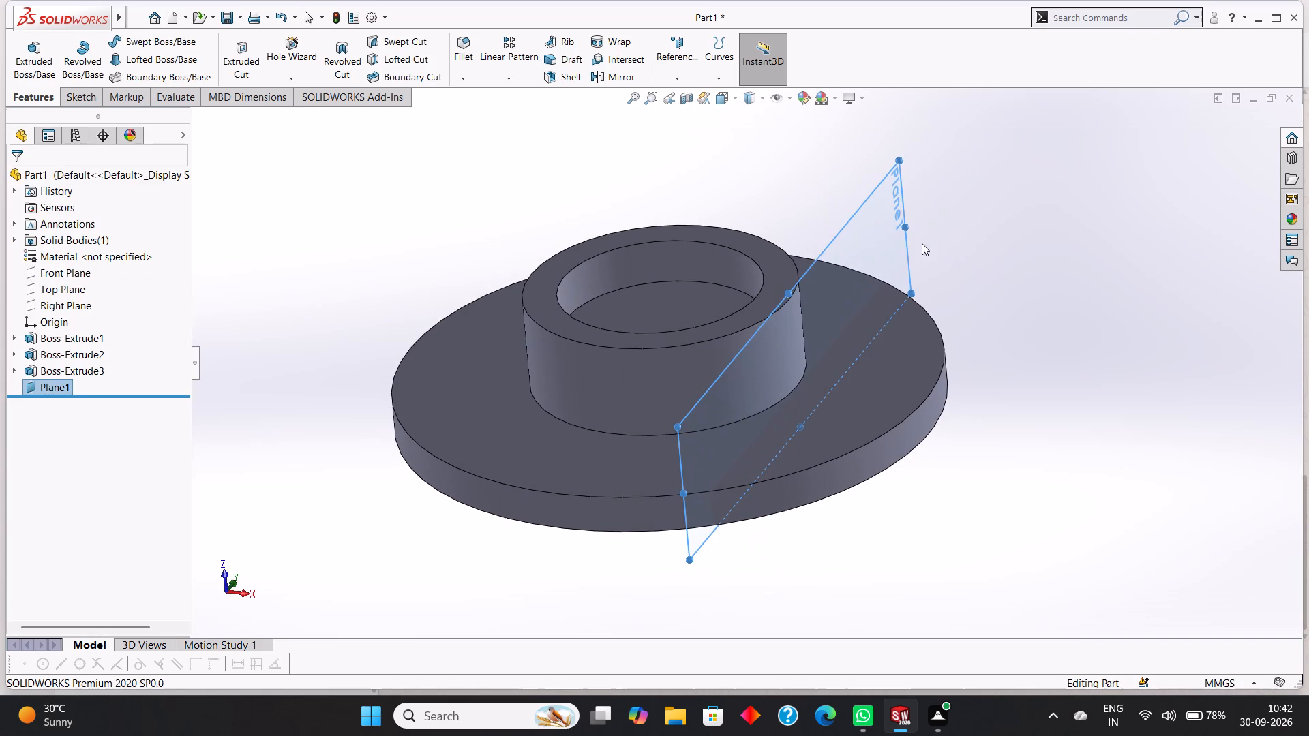
Check the offset plane against the raised ring's outer wall and undo the plane's creation.
{"action": "left_click", "coordinate": [871, 211]}
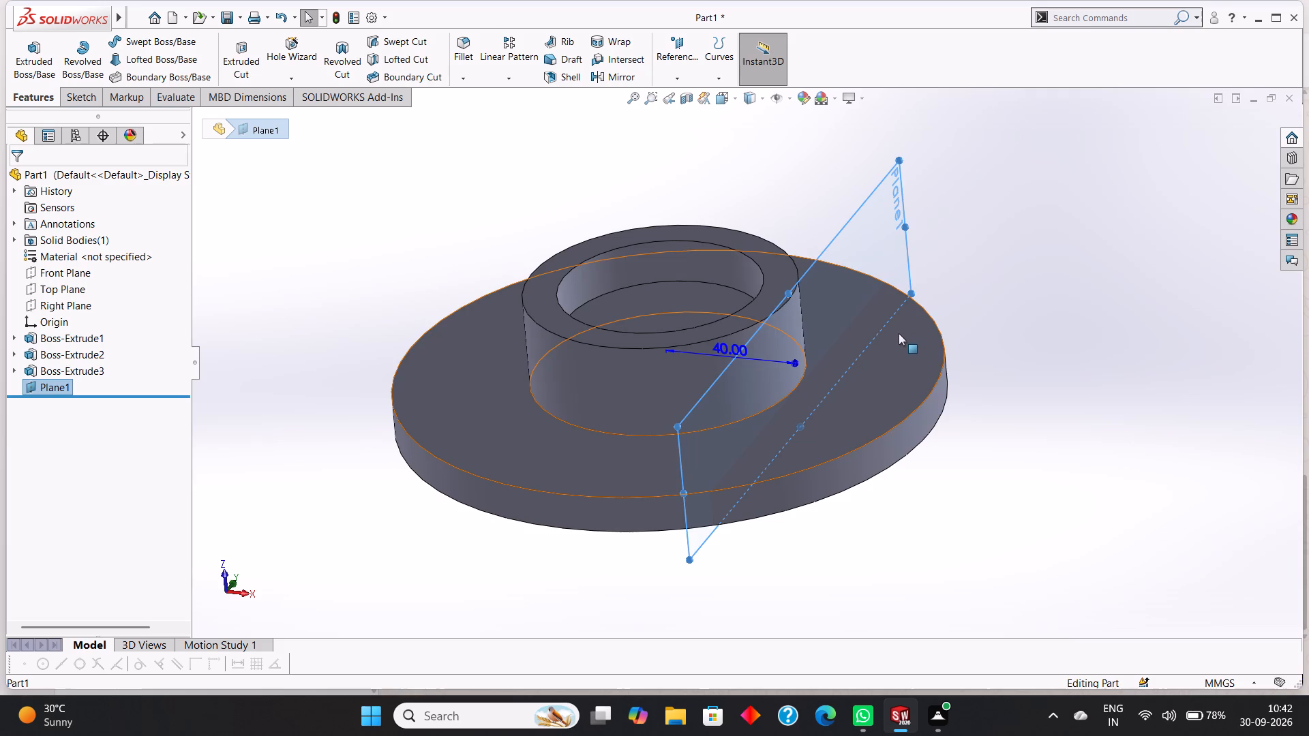
{"action": "key", "text": "ctrl+8"}
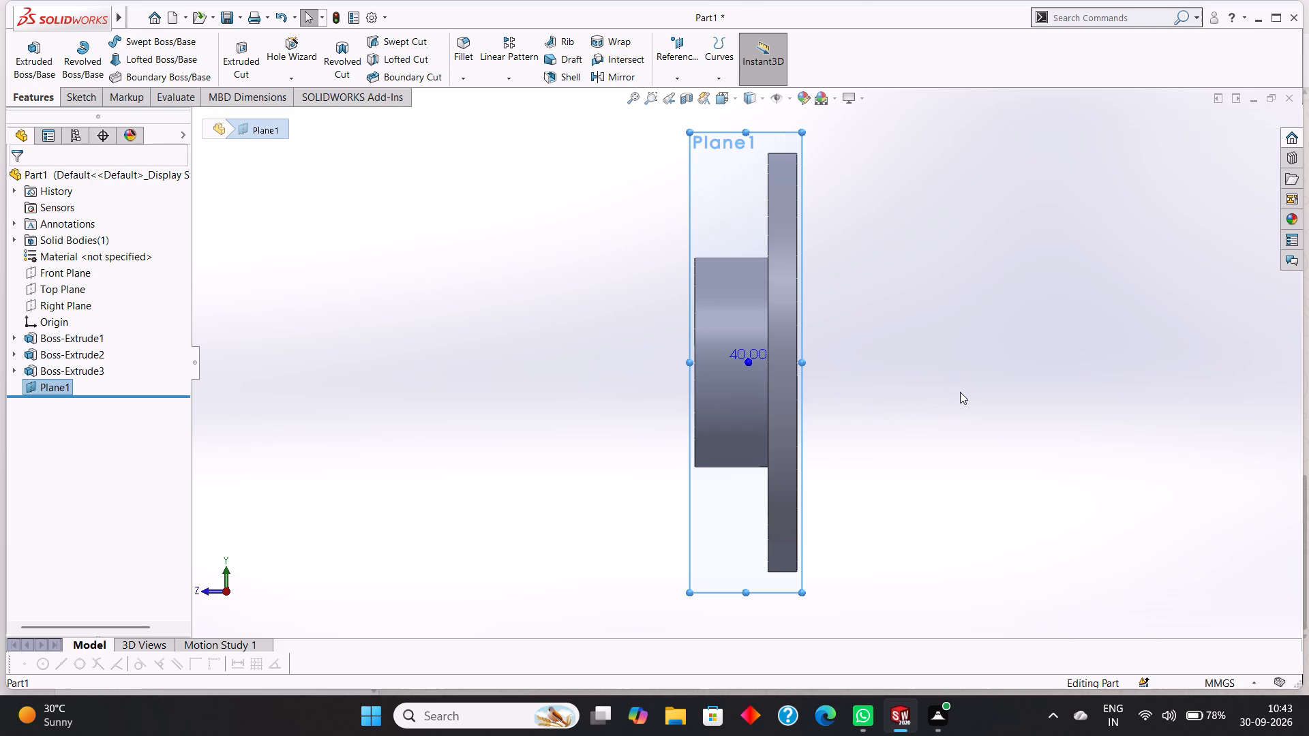
{"action": "scroll", "coordinate": [960, 392], "scroll_direction": "up", "scroll_amount": 1}
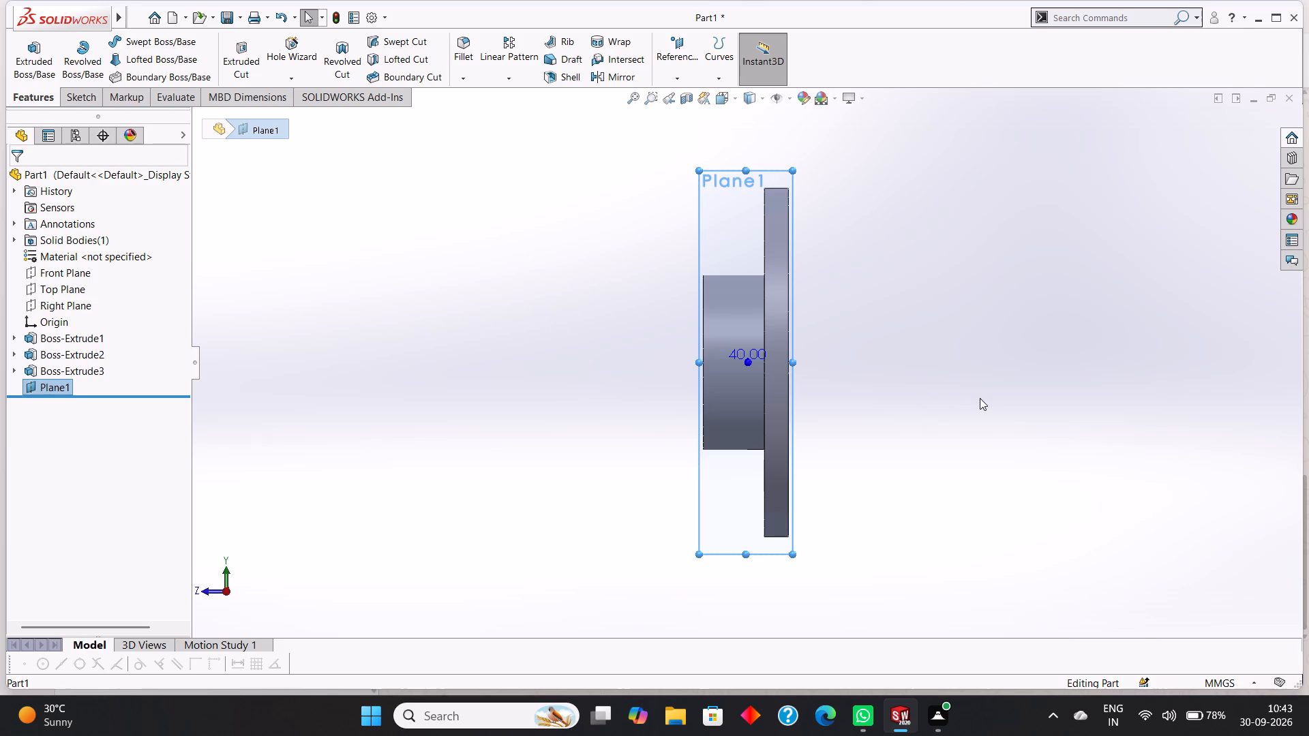
{"action": "middle_click_drag", "start_coordinate": [980, 399], "coordinate": [1000, 406]}
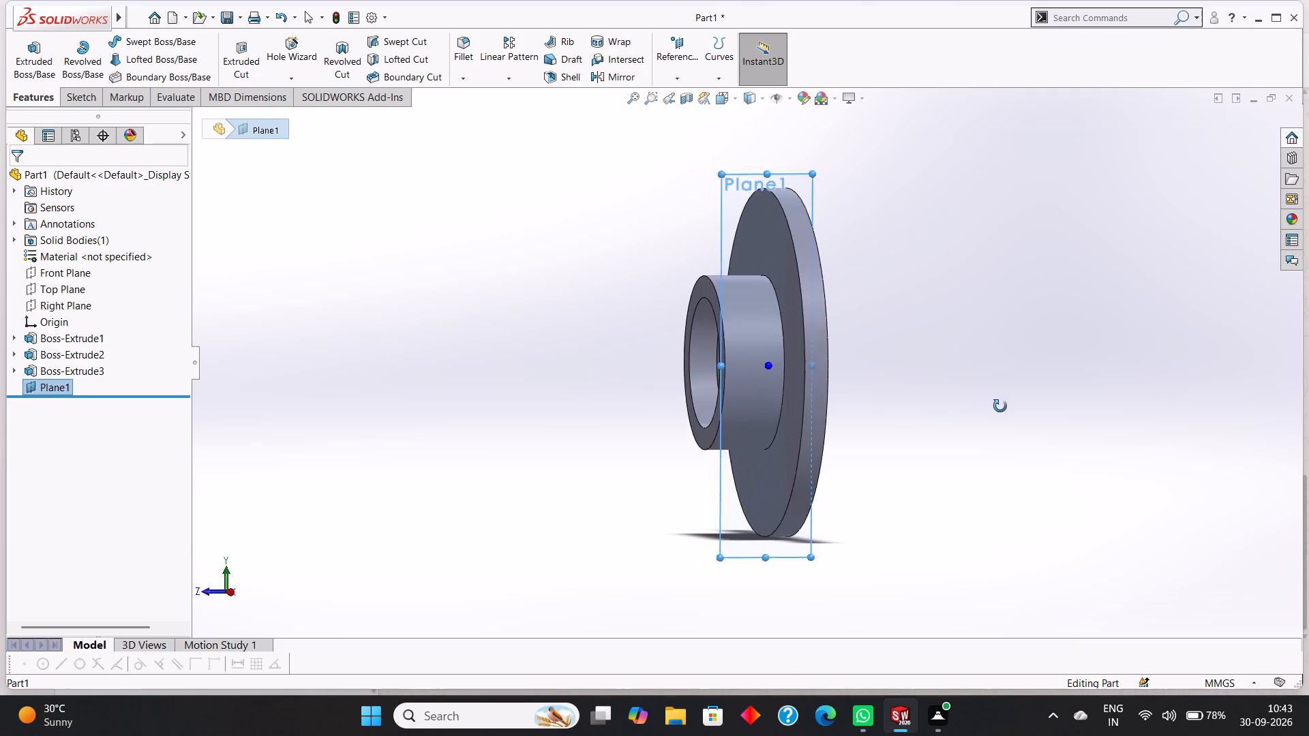
{"action": "middle_click_drag", "start_coordinate": [1000, 406], "coordinate": [1110, 396]}
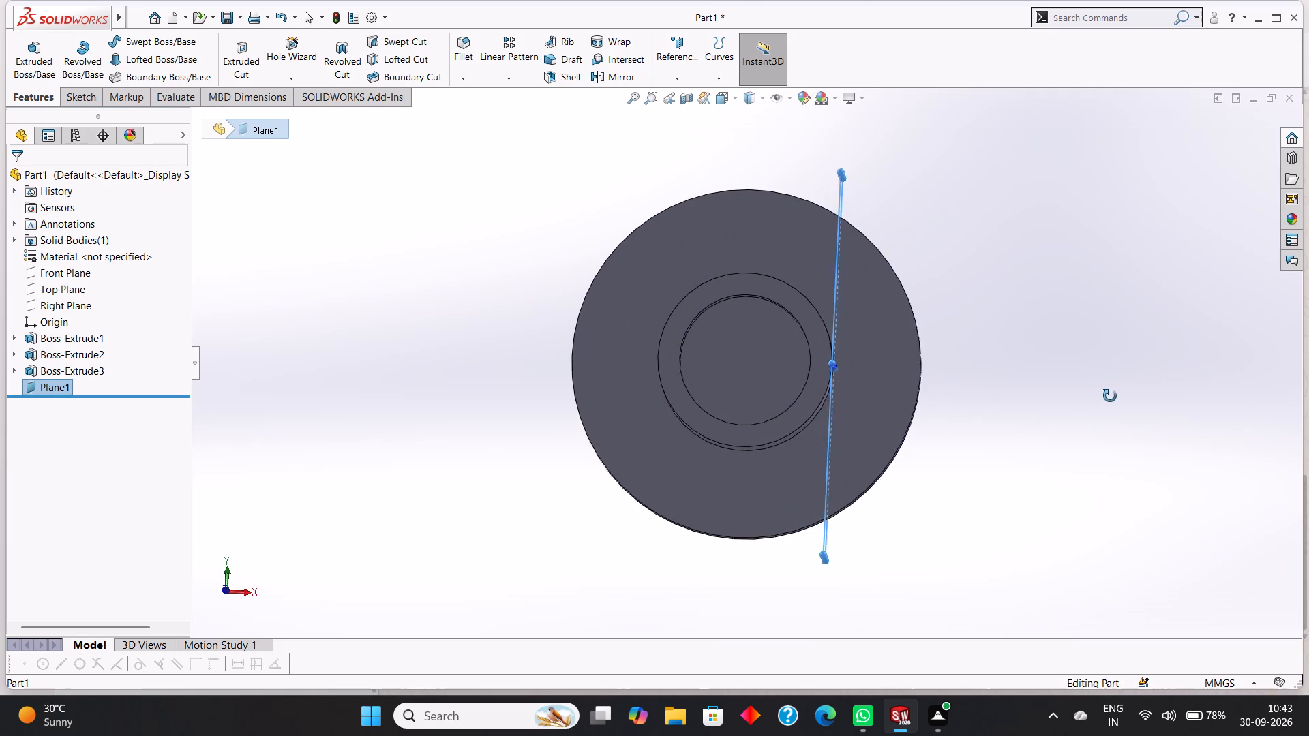
{"action": "middle_click_drag", "start_coordinate": [1110, 396], "coordinate": [1106, 394]}
{"action": "right_click", "coordinate": [833, 185]}
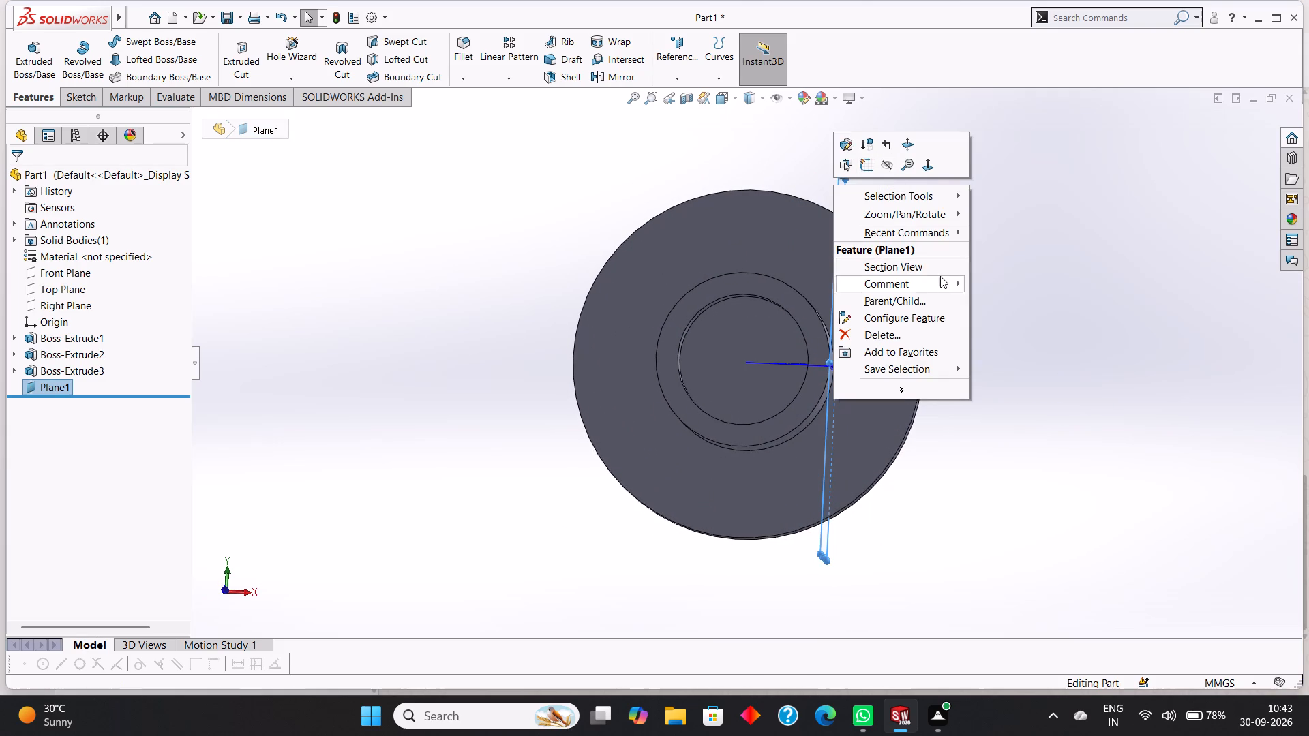
{"action": "key", "text": "Escape"}
{"action": "key", "text": "ctrl+z"}
{"action": "key", "text": "ctrl+z"}
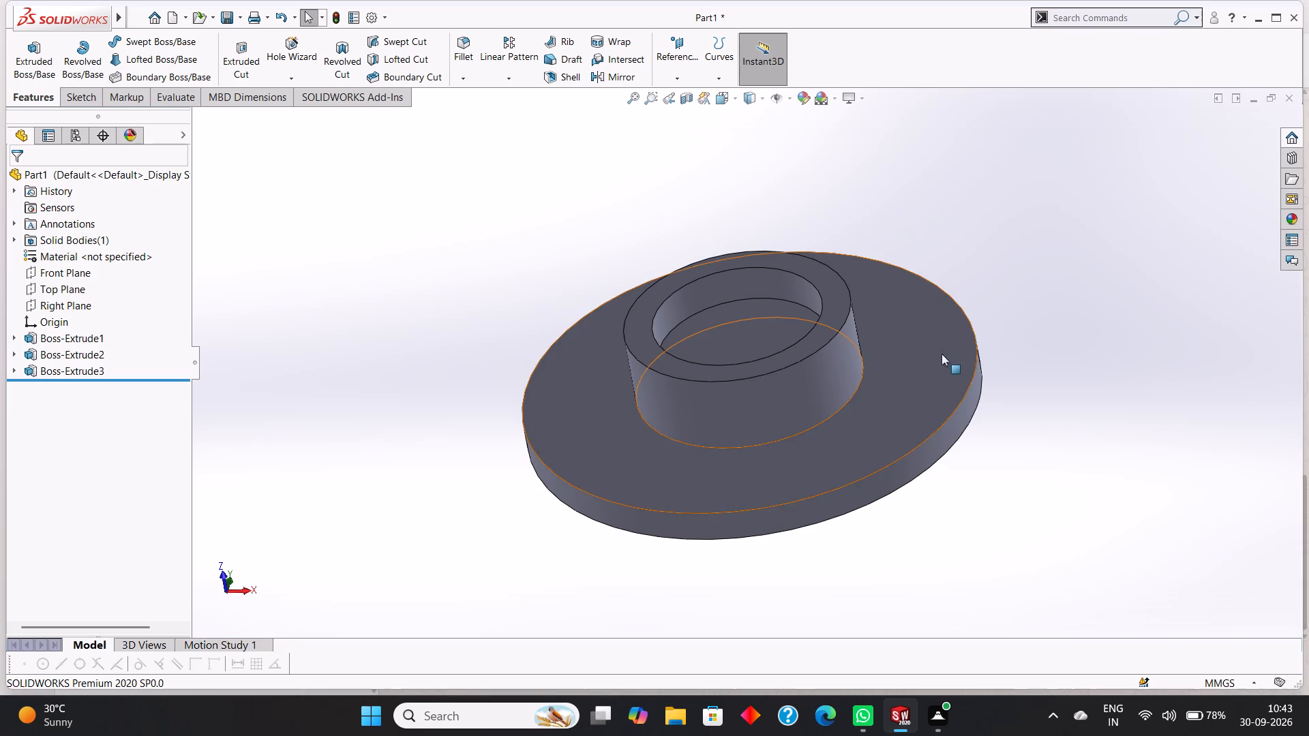
Start a sketch on the flange plate's upper face and draw a 110 mm diameter circle centred on the origin.
{"action": "left_click", "coordinate": [892, 369]}
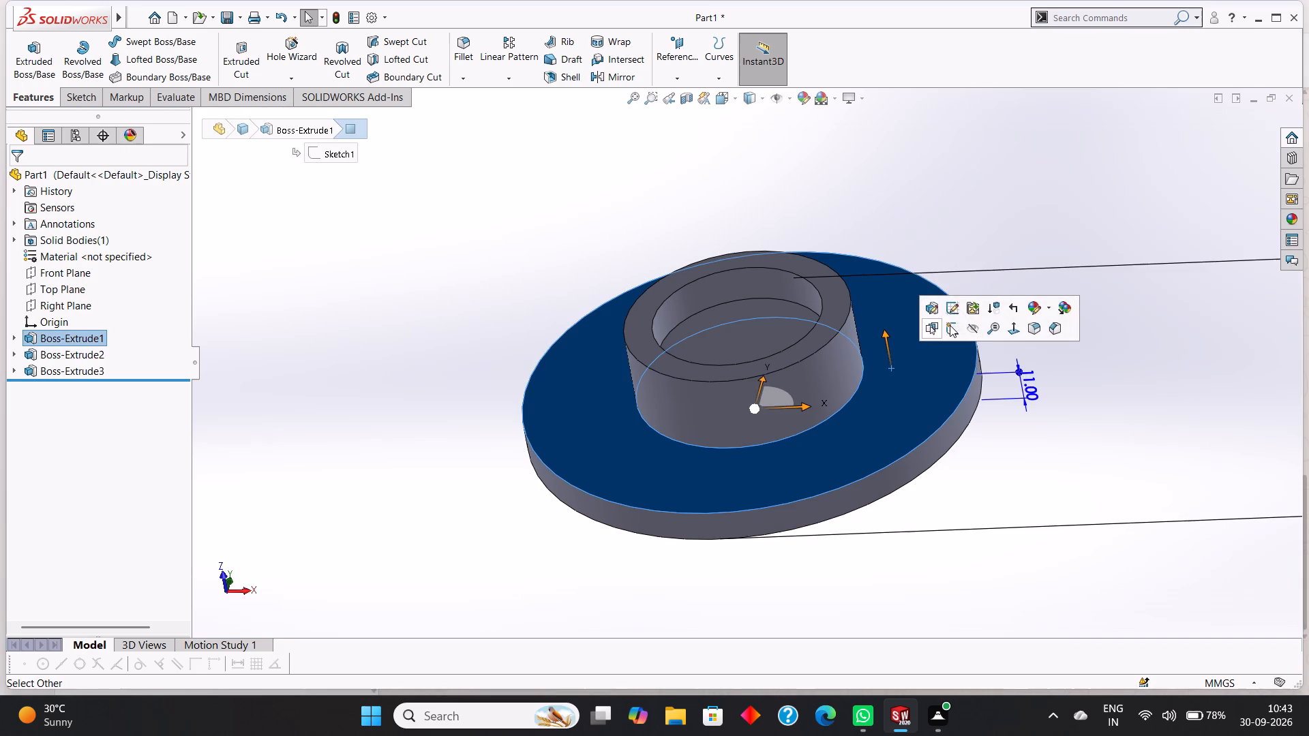
{"action": "left_click", "coordinate": [950, 325]}
{"action": "key", "text": "ctrl+8"}
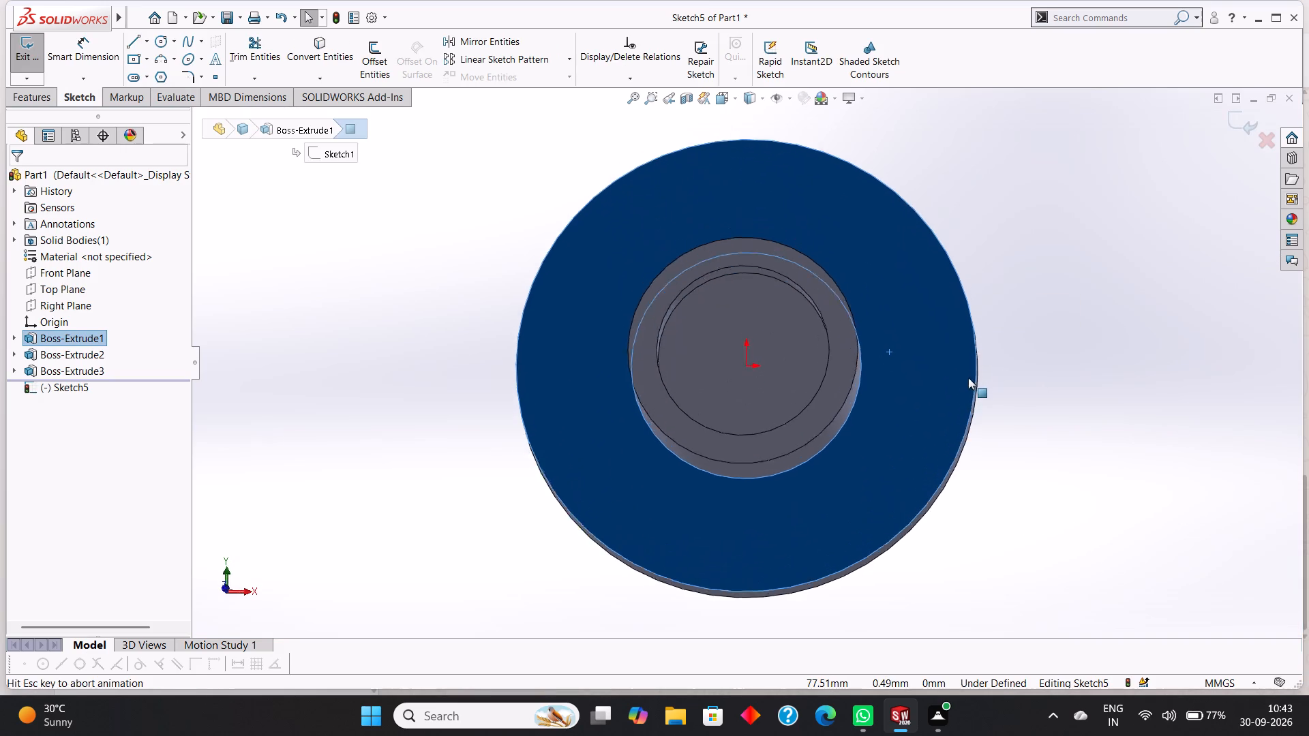
{"action": "key", "text": "Escape"}
{"action": "key", "text": "Escape"}
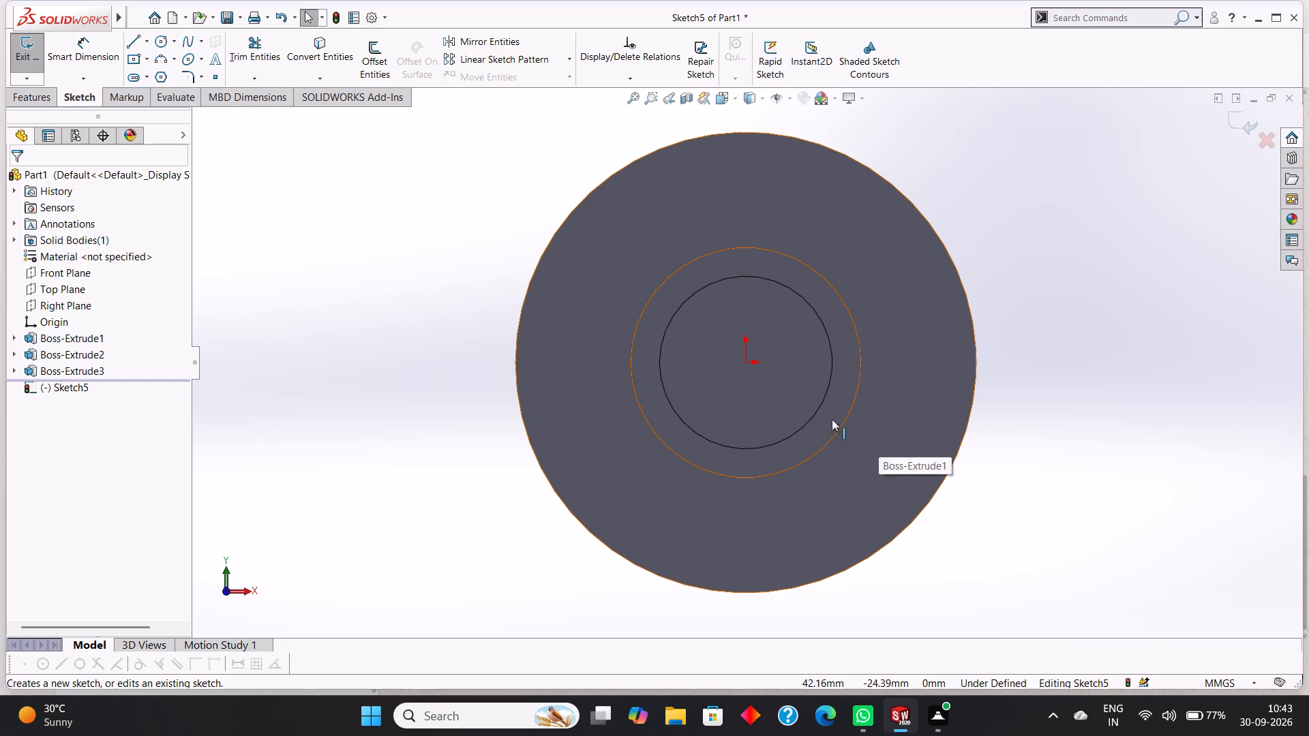
{"action": "left_click", "coordinate": [162, 42]}
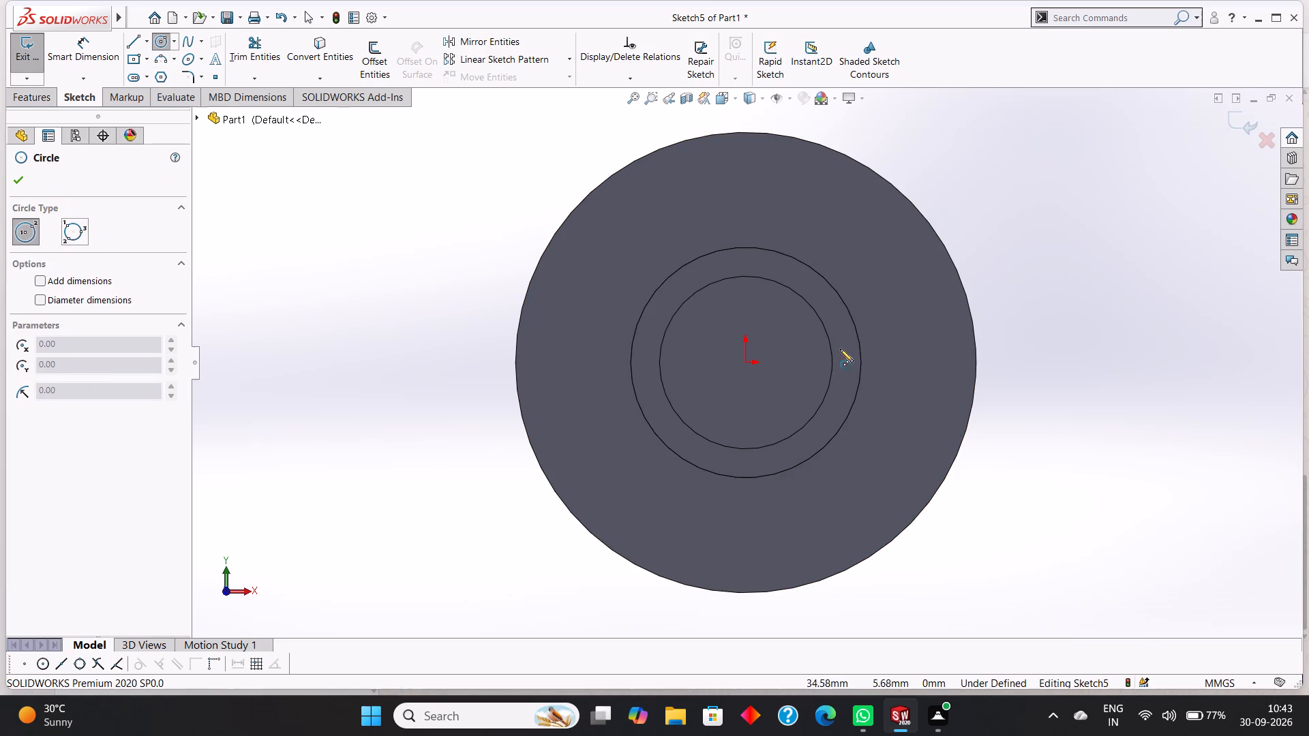
{"action": "left_click_drag", "start_coordinate": [748, 363], "coordinate": [892, 441]}
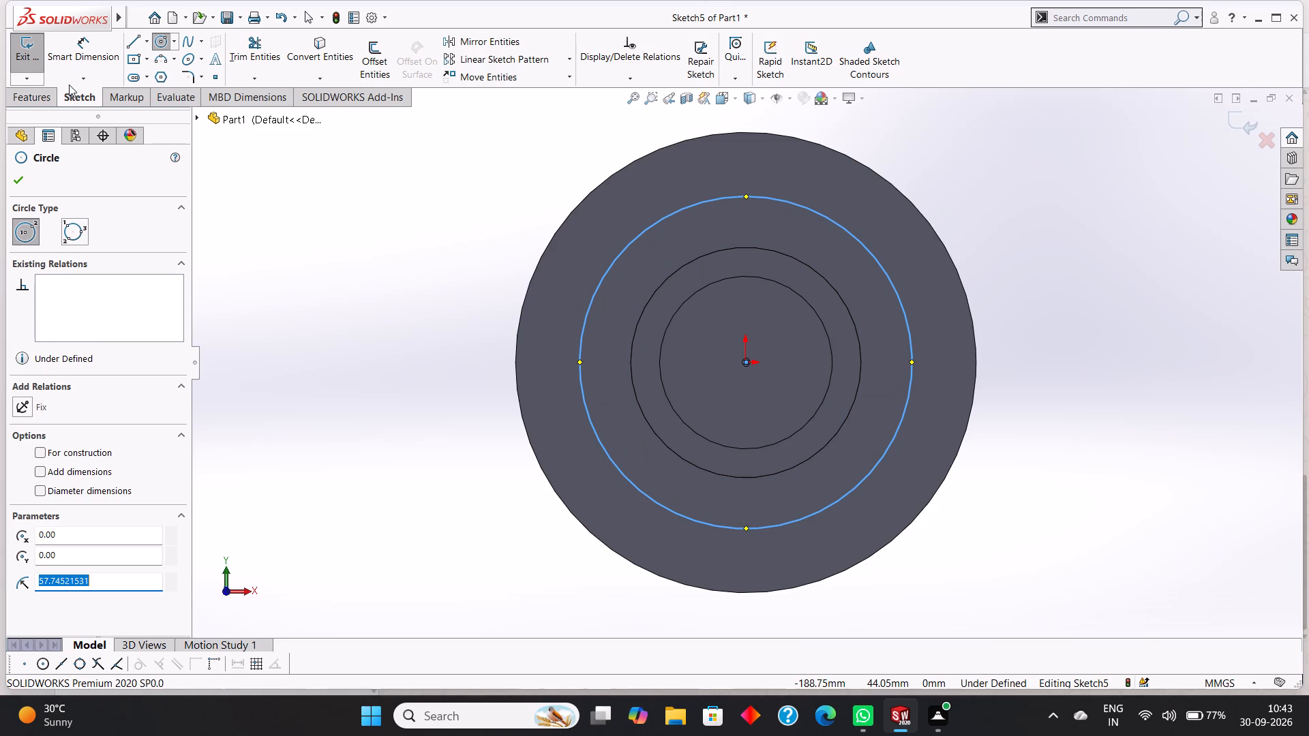
{"action": "left_click", "coordinate": [67, 52]}
{"action": "left_click", "coordinate": [858, 241]}
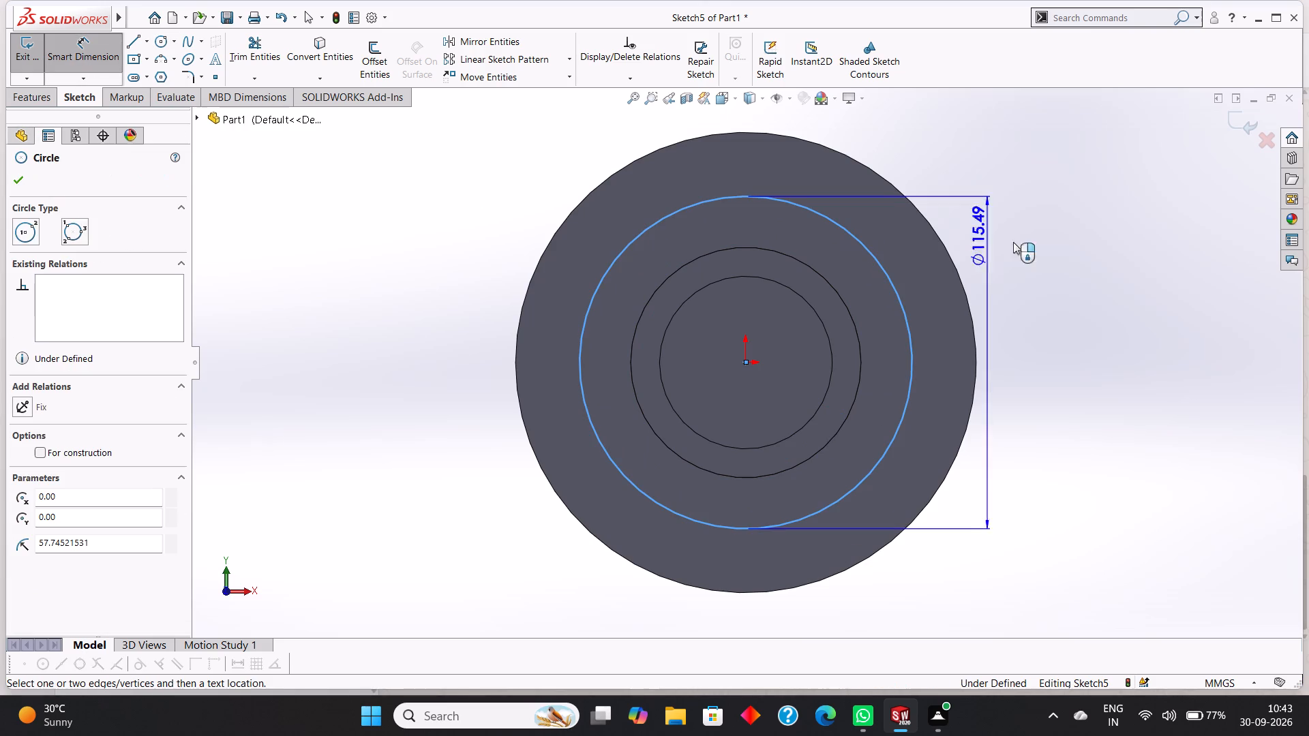
{"action": "left_click", "coordinate": [1077, 276]}
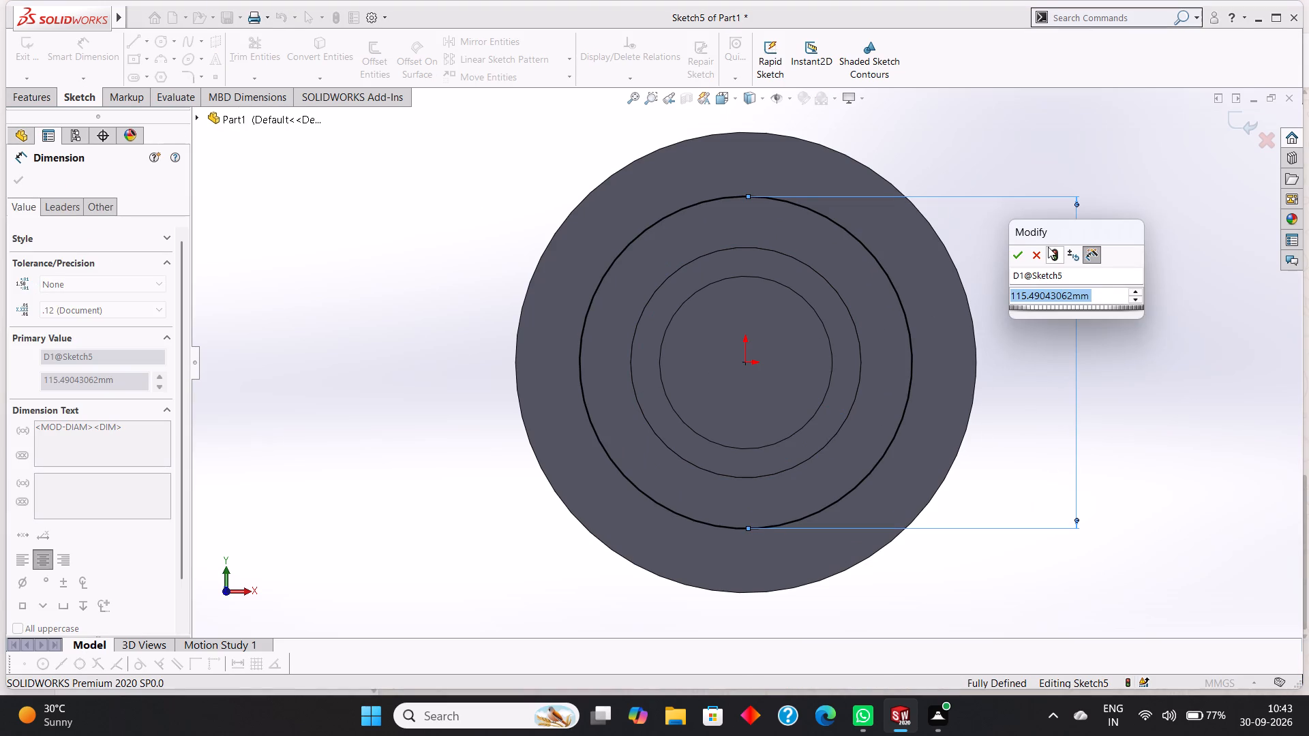
{"action": "type", "text": "11"}
{"action": "key", "text": "0"}
{"action": "key", "text": "Return"}
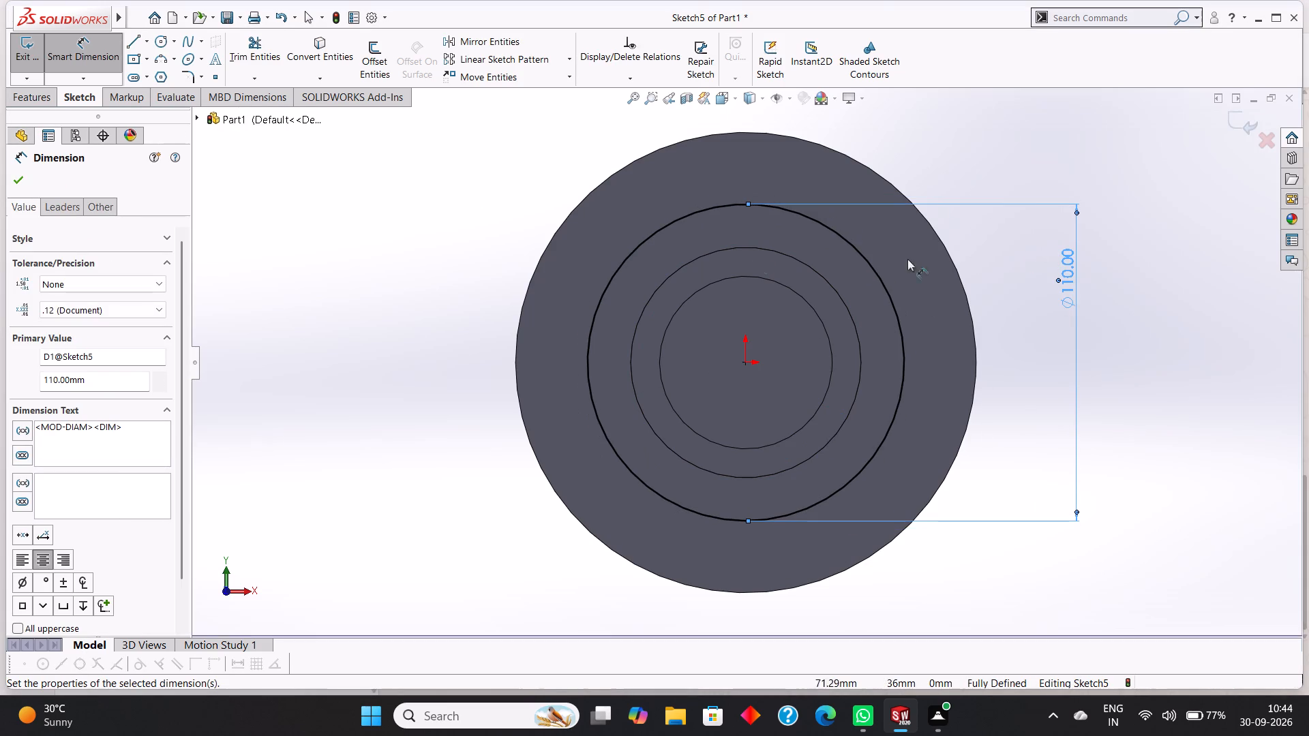
{"action": "left_click", "coordinate": [20, 180]}
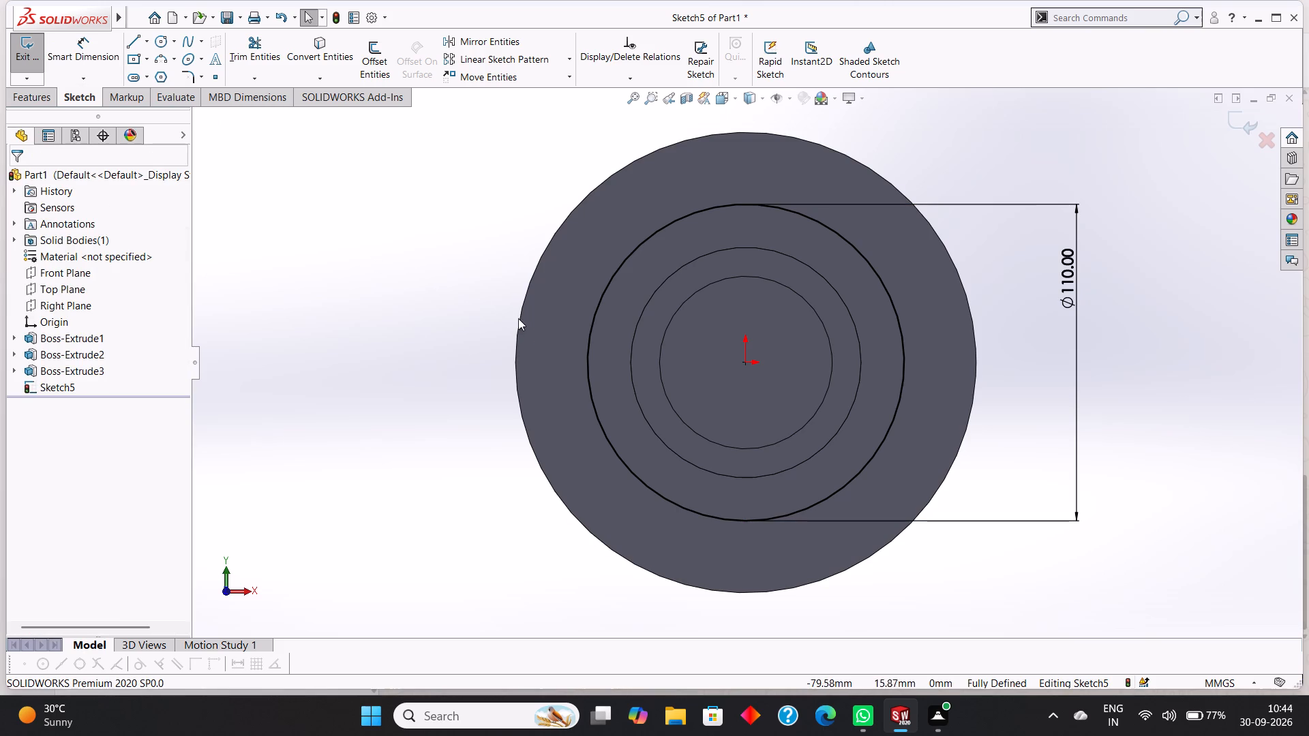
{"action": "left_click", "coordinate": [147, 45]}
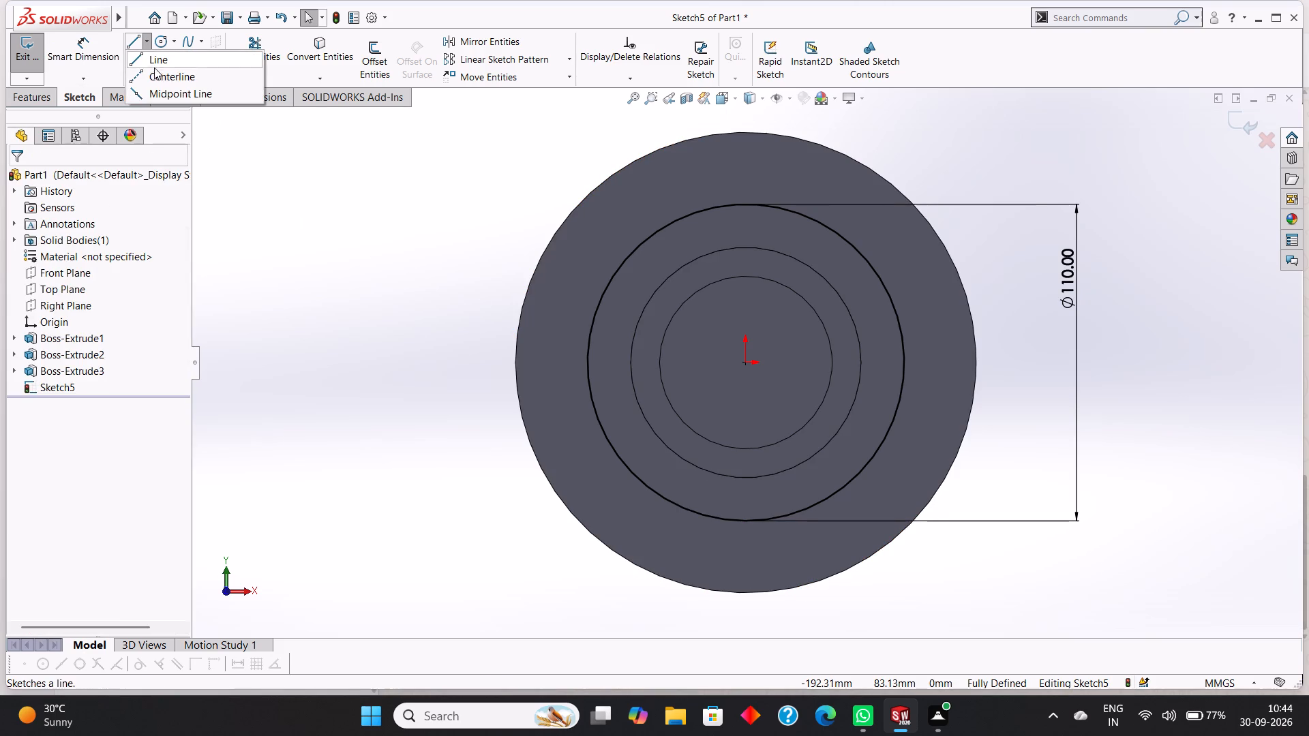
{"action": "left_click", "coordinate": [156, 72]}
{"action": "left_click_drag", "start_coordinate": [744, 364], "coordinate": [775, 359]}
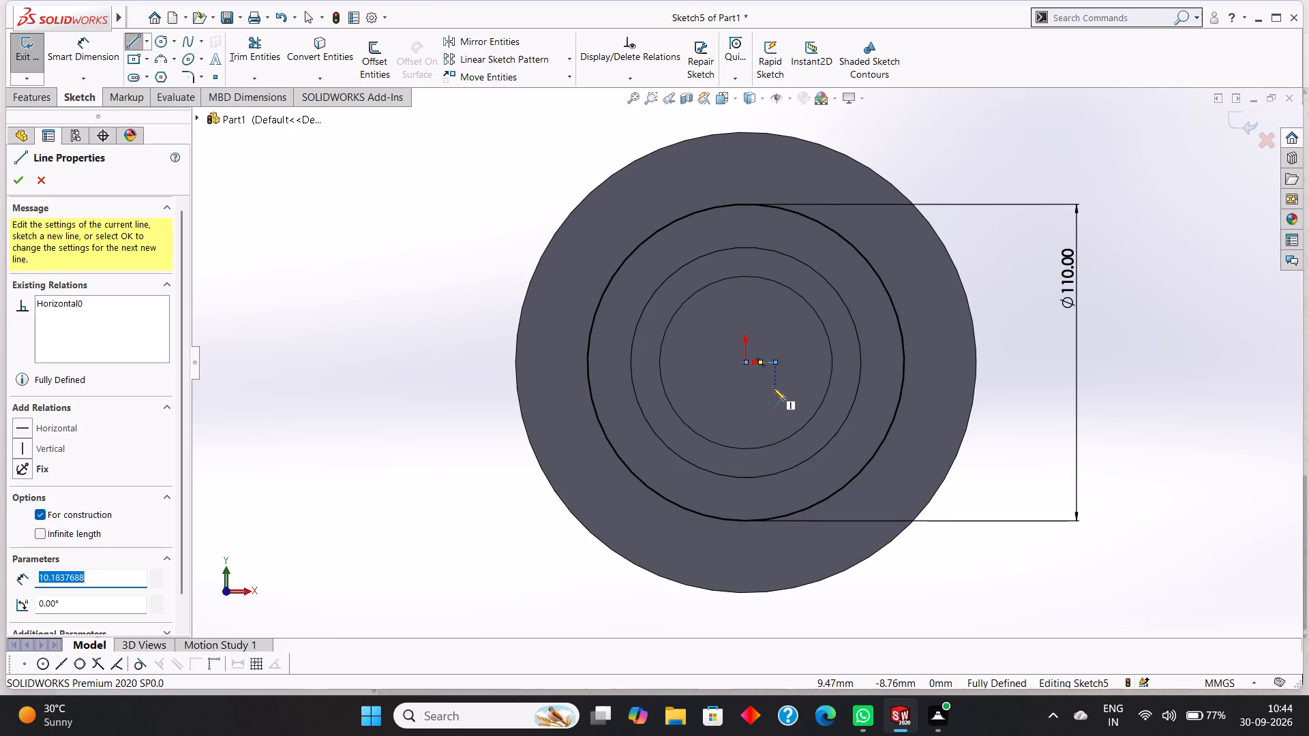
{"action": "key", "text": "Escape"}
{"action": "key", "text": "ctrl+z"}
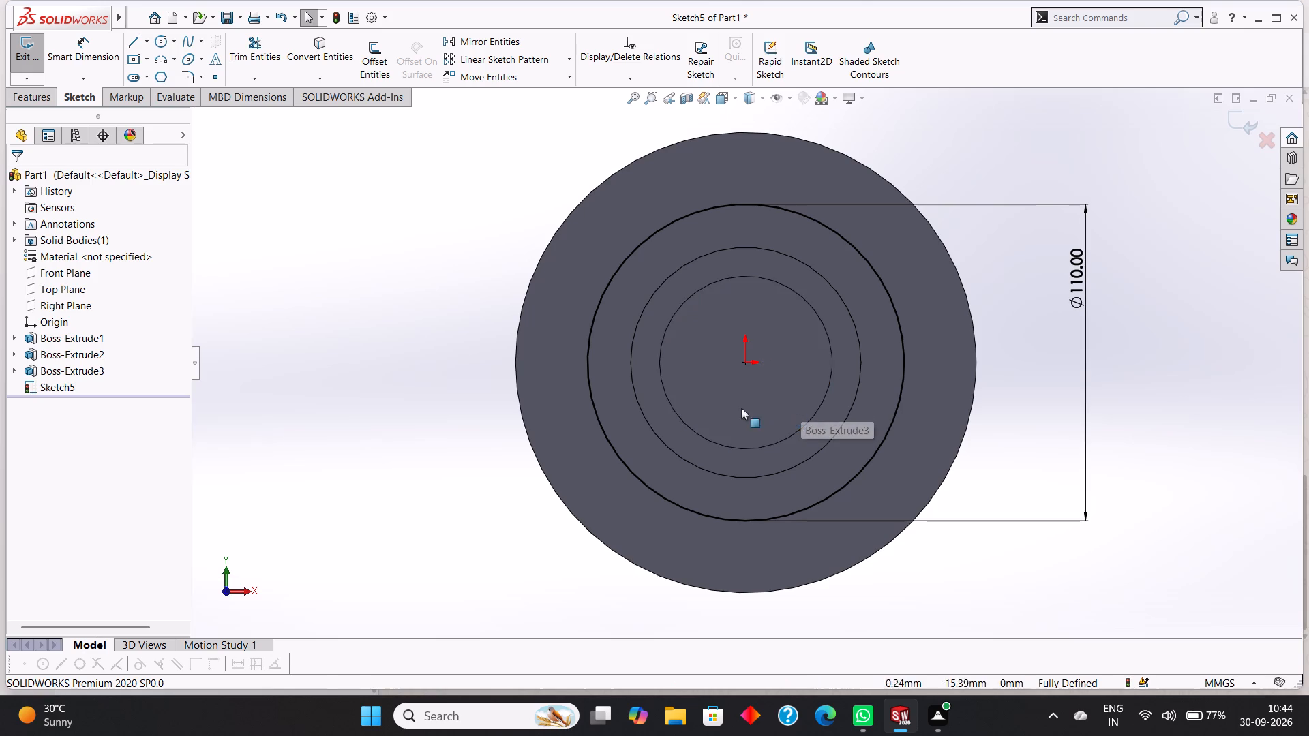
Draw a horizontal centerline 80 mm long from the origin to the flange plate's outer edge.
{"action": "left_click", "coordinate": [149, 41]}
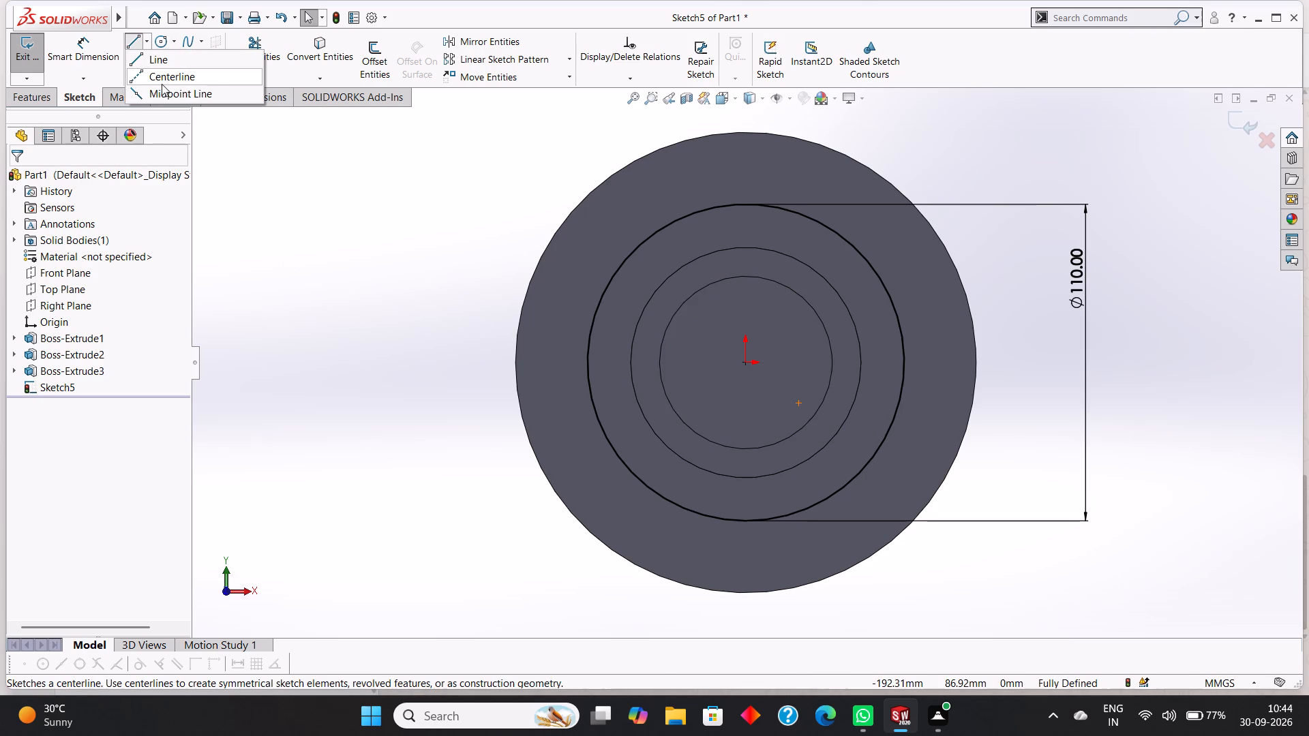
{"action": "left_click", "coordinate": [160, 71]}
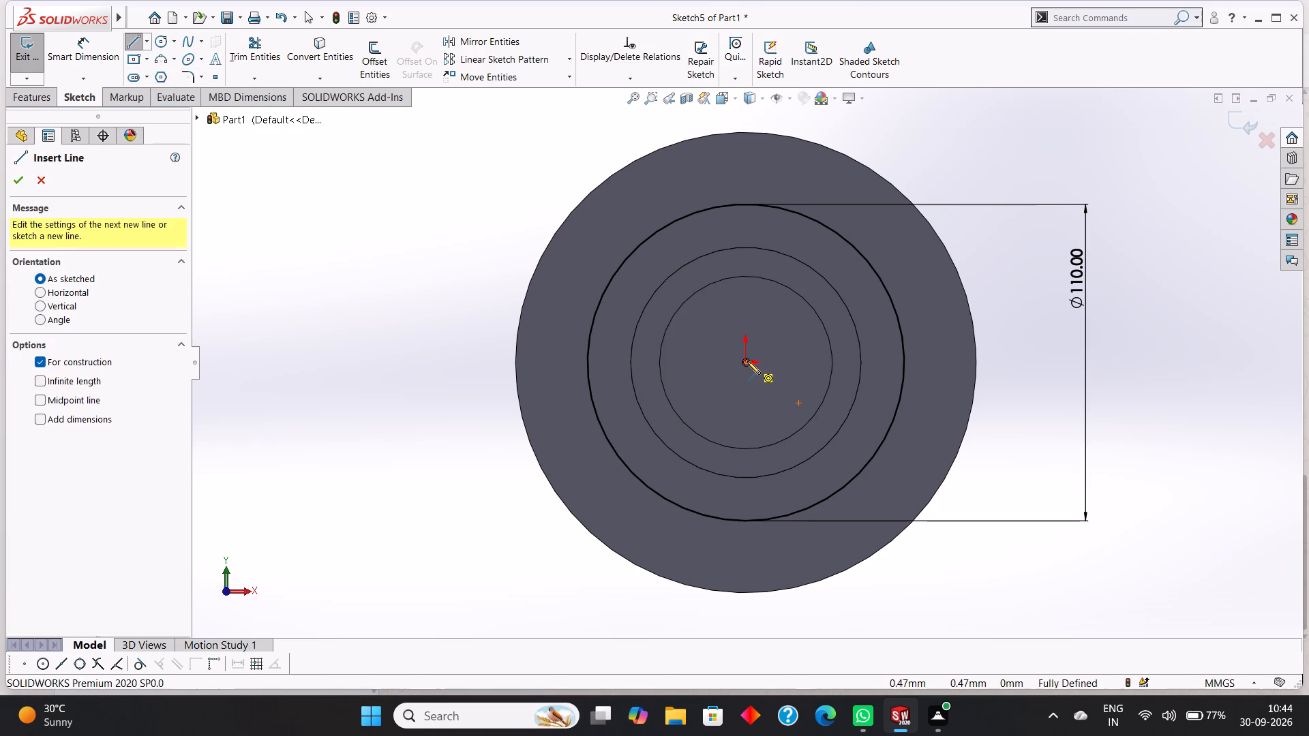
{"action": "left_click_drag", "start_coordinate": [747, 361], "coordinate": [980, 365]}
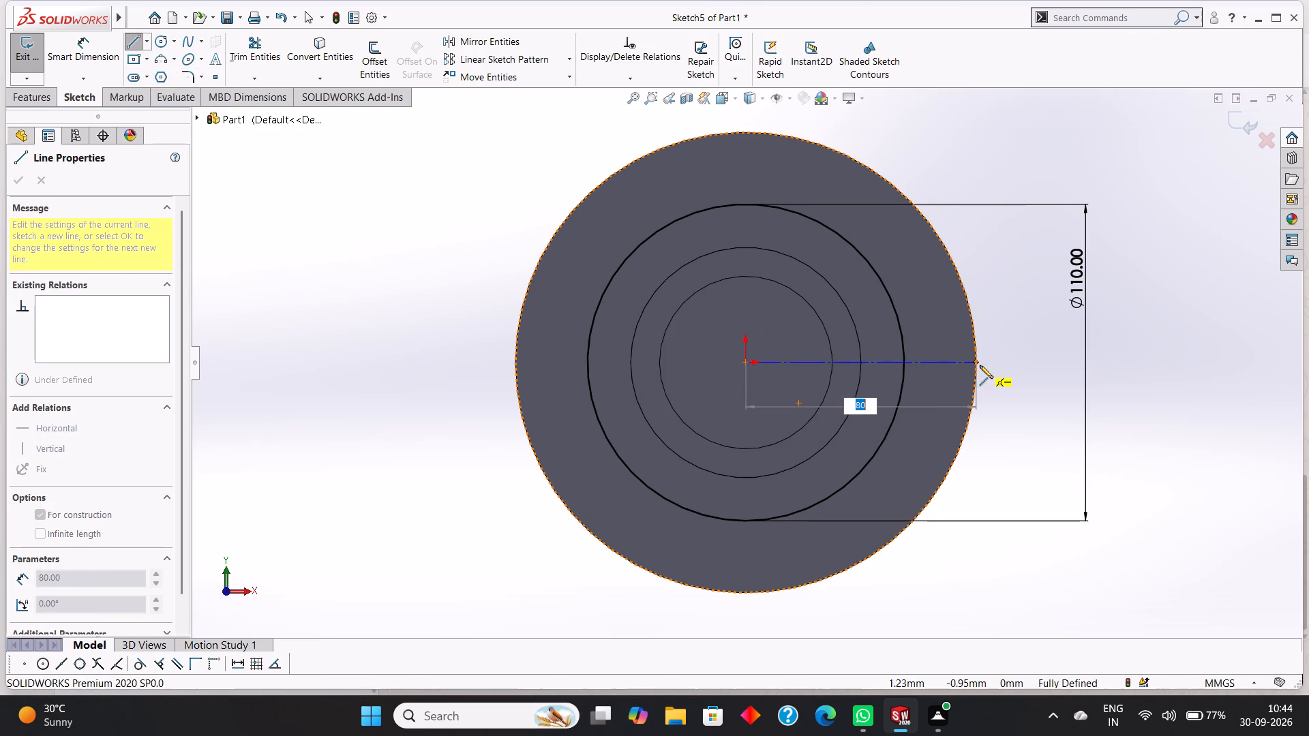
{"action": "left_click_drag", "start_coordinate": [980, 365], "coordinate": [976, 364]}
{"action": "right_click", "coordinate": [1013, 389]}
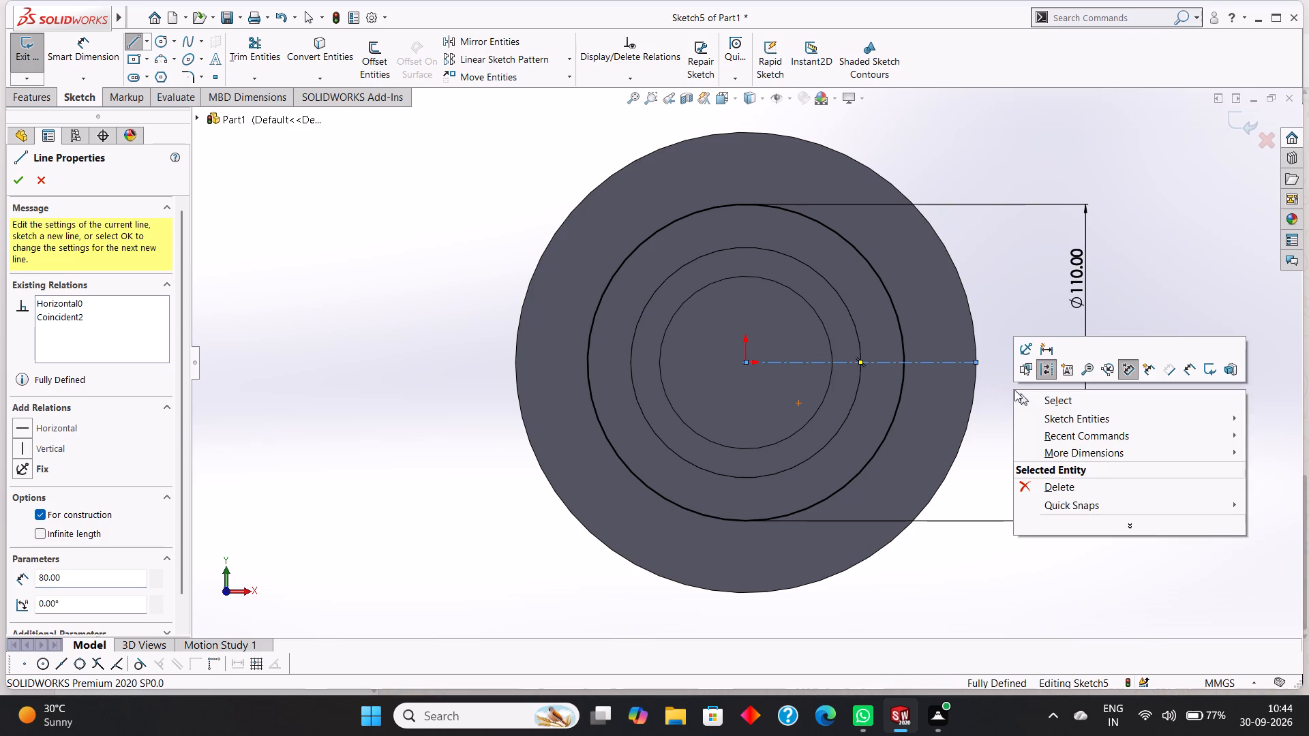
{"action": "left_click", "coordinate": [1041, 397]}
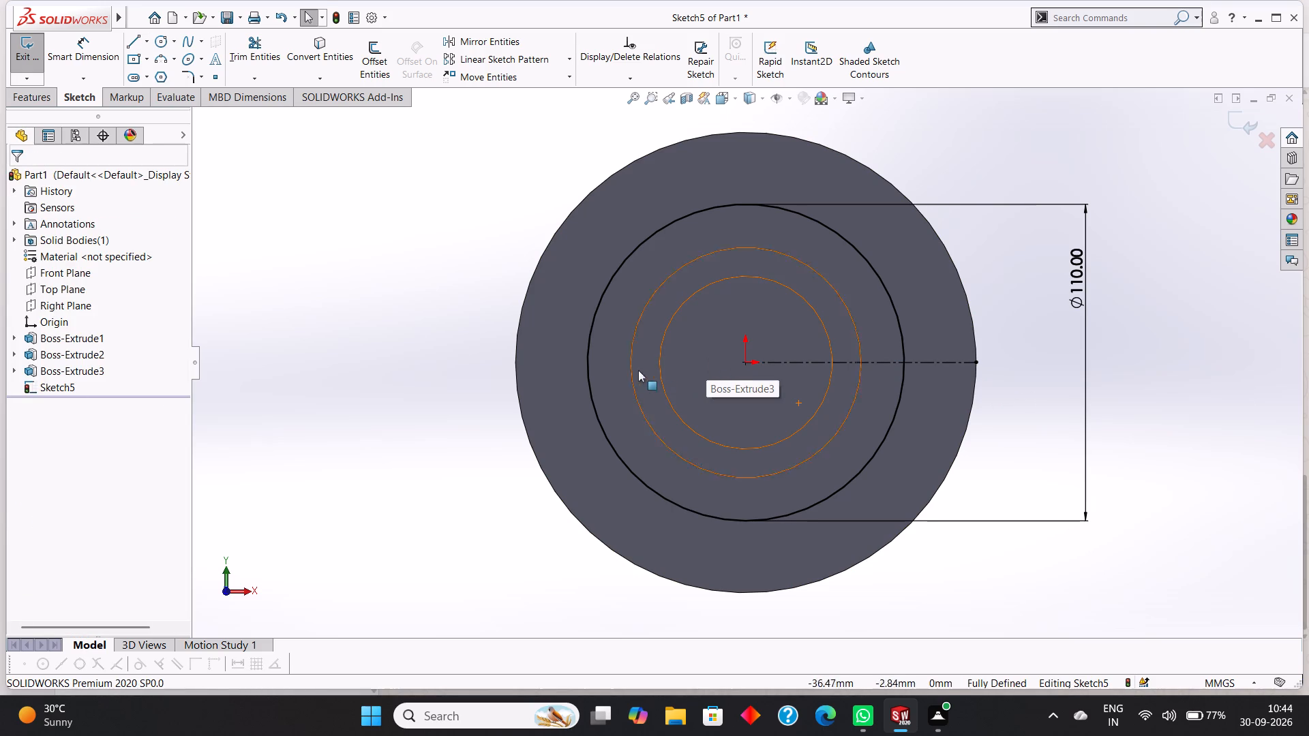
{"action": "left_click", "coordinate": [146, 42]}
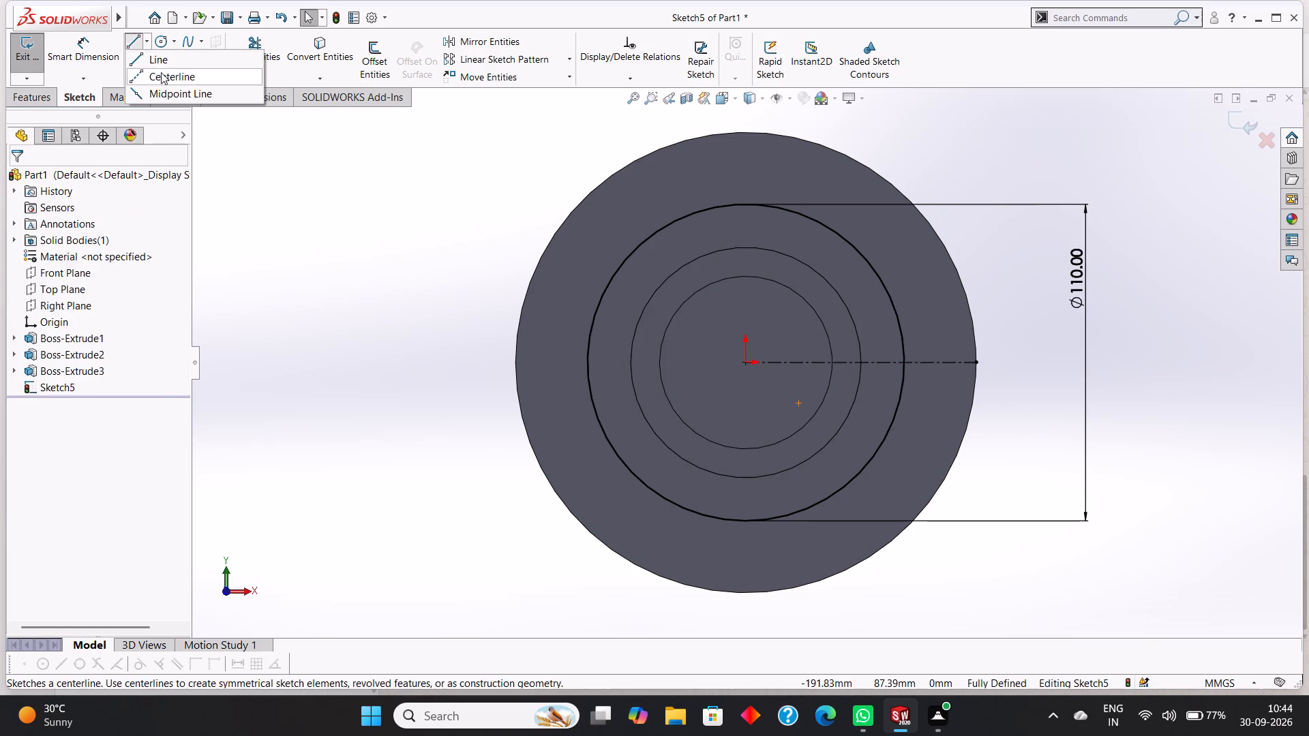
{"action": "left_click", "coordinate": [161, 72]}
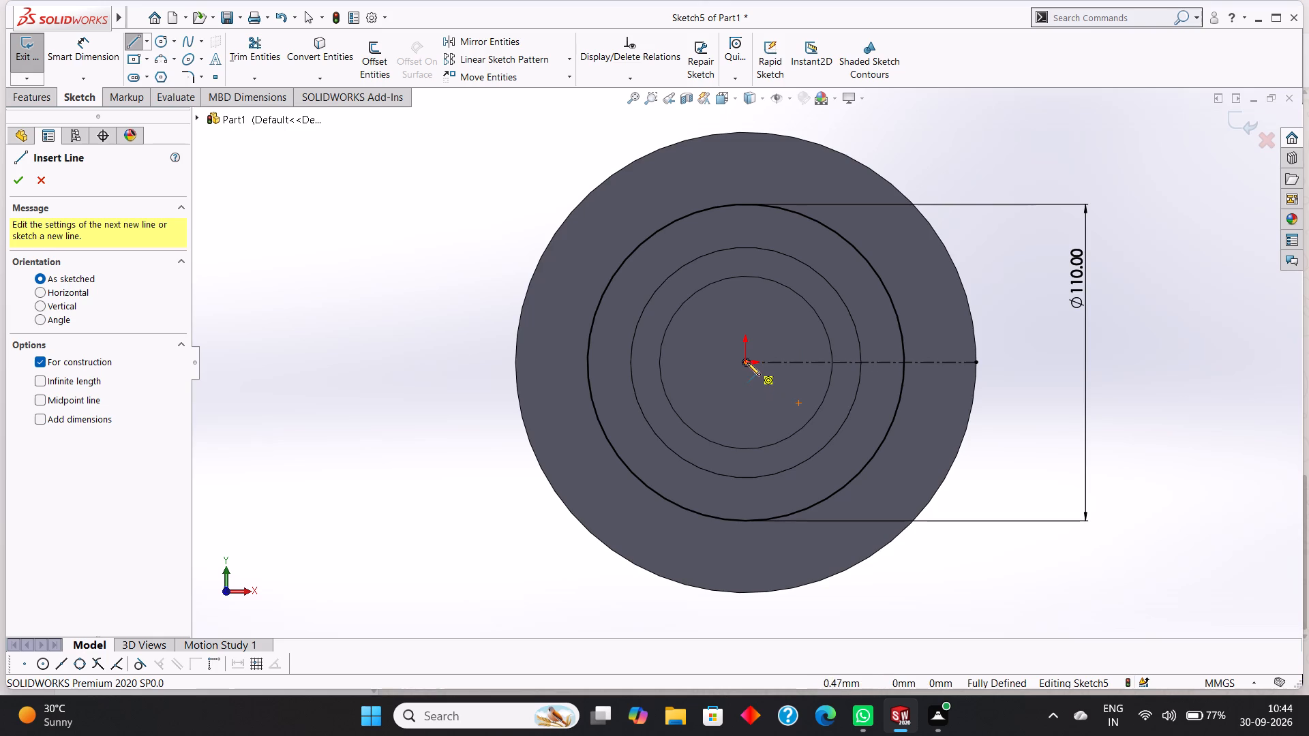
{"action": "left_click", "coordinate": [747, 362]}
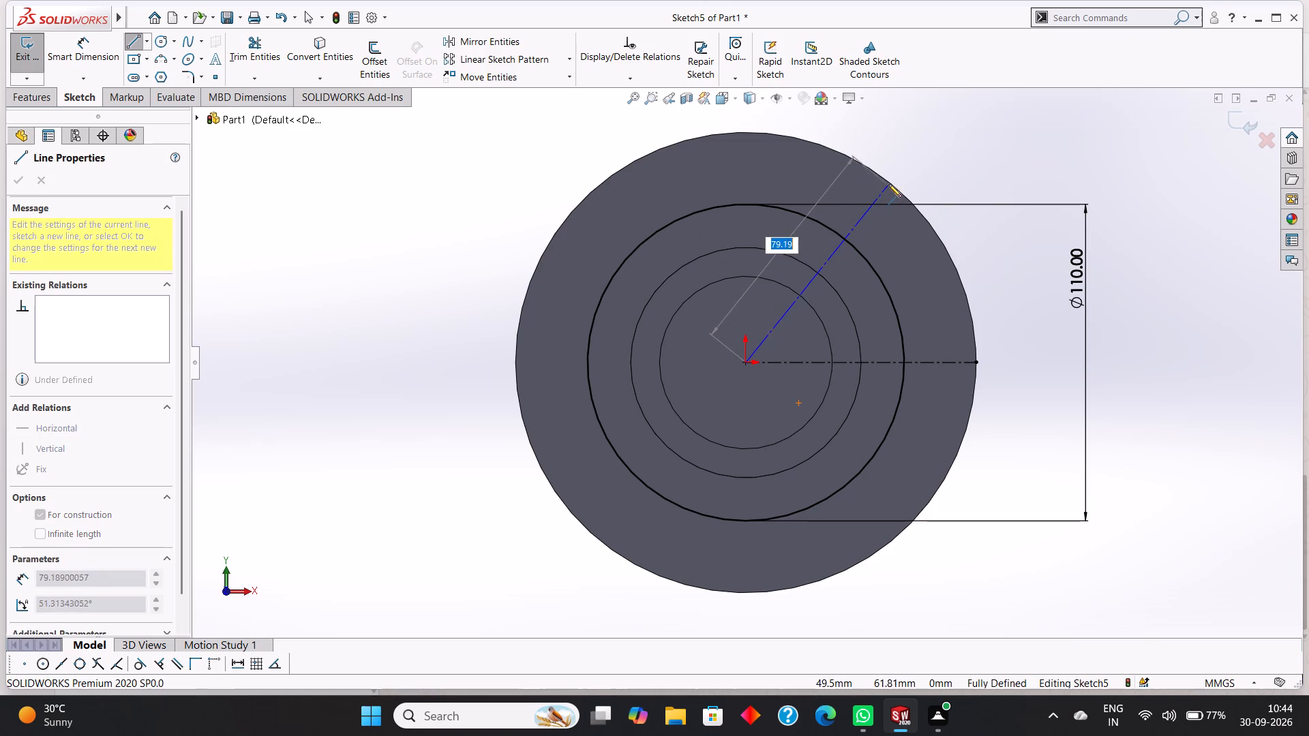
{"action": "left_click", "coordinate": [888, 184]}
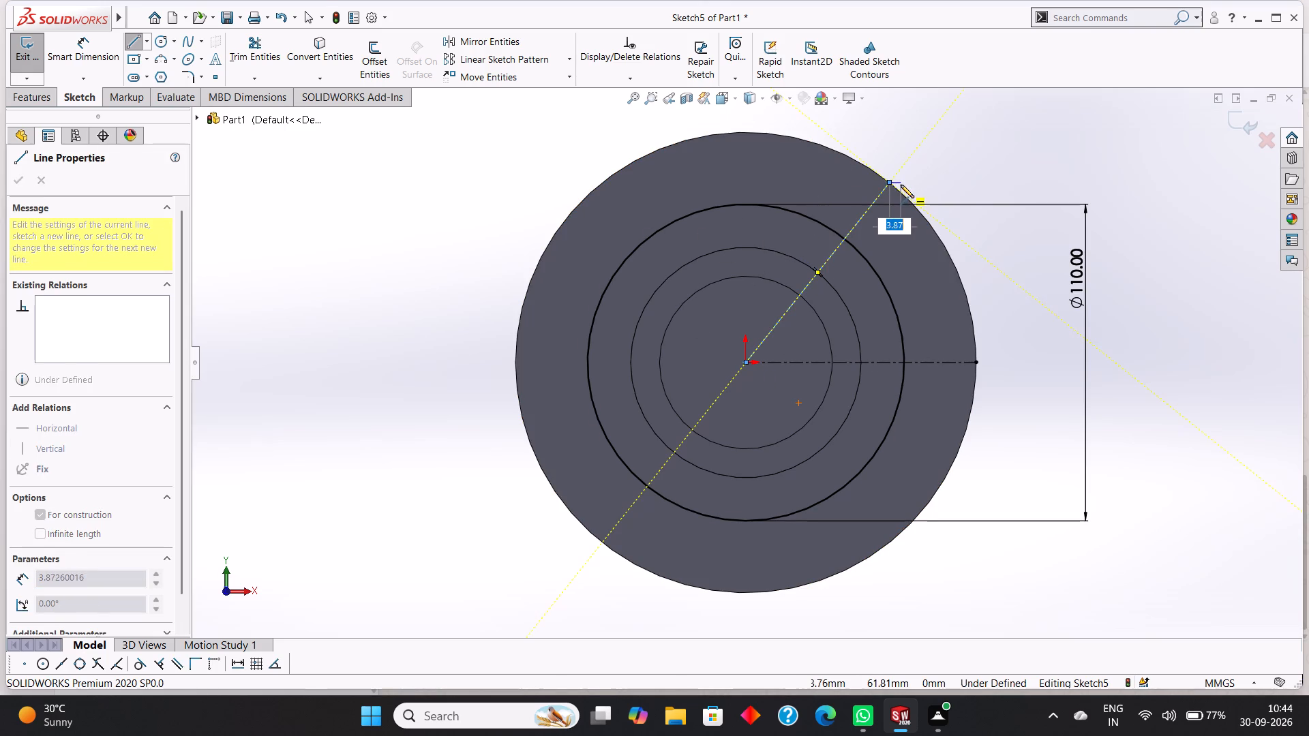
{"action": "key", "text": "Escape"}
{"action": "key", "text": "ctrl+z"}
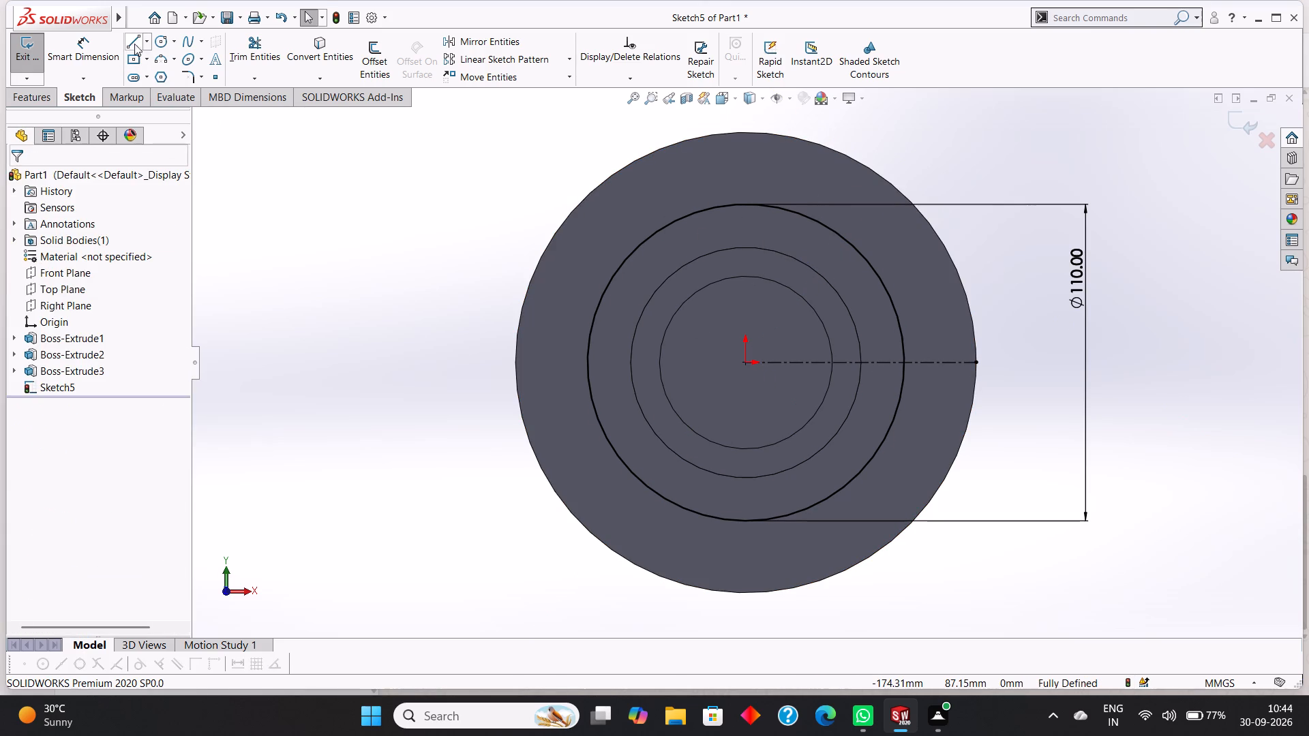
Draw an 80 mm centerline from the origin to the flange plate's outer edge at 45° above the horizontal centerline.
{"action": "left_click", "coordinate": [145, 42]}
{"action": "left_click", "coordinate": [172, 76]}
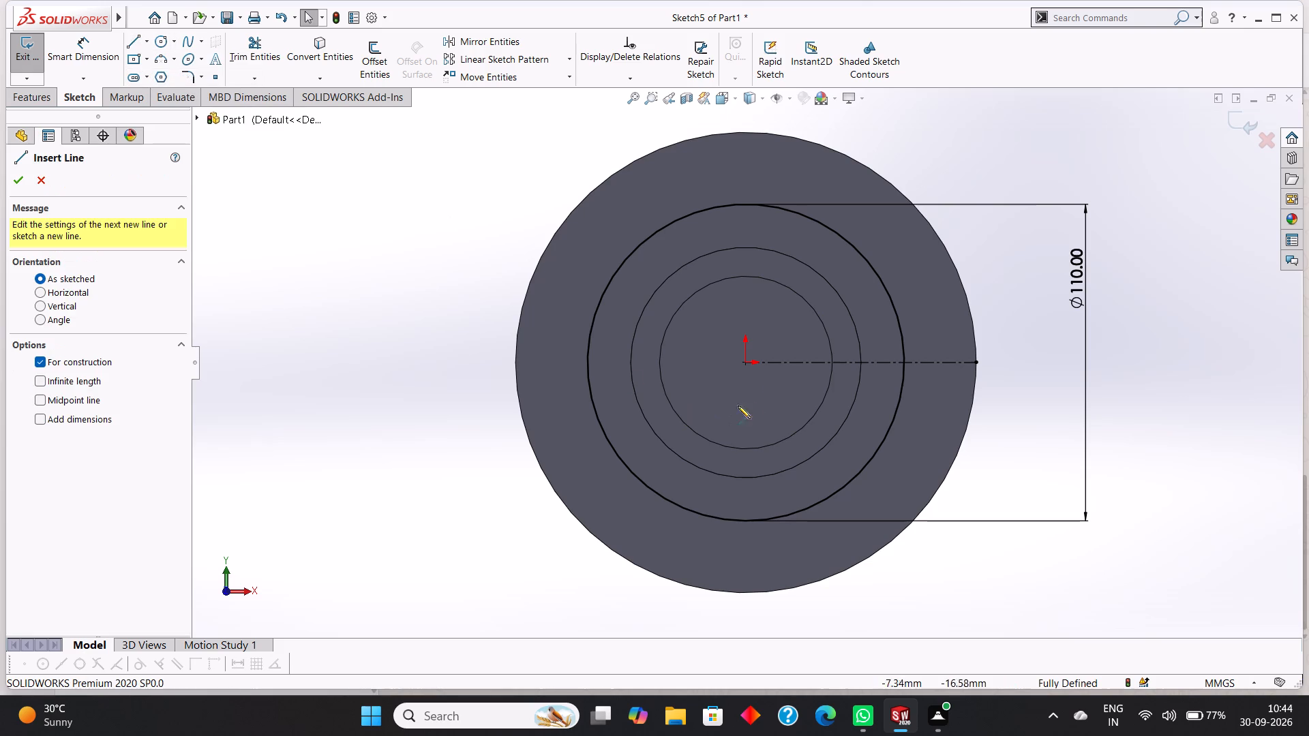
{"action": "left_click", "coordinate": [744, 362]}
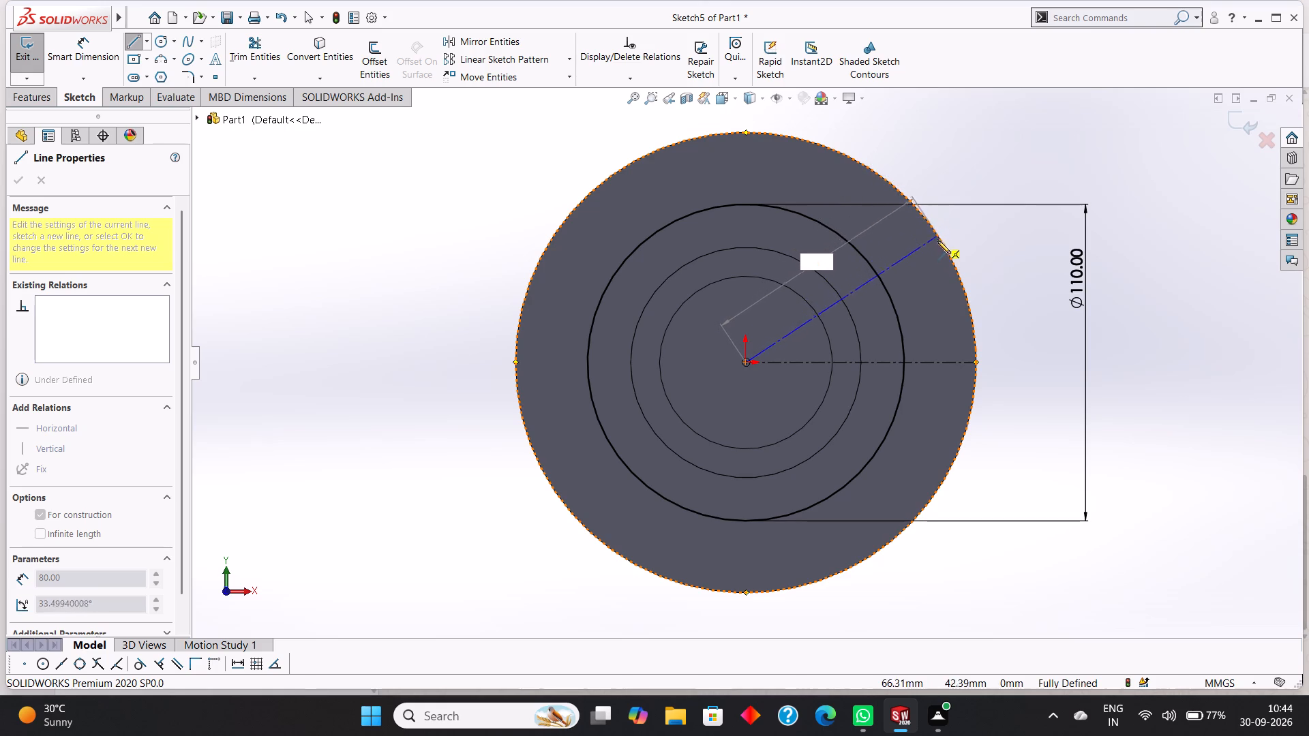
{"action": "left_click", "coordinate": [906, 198]}
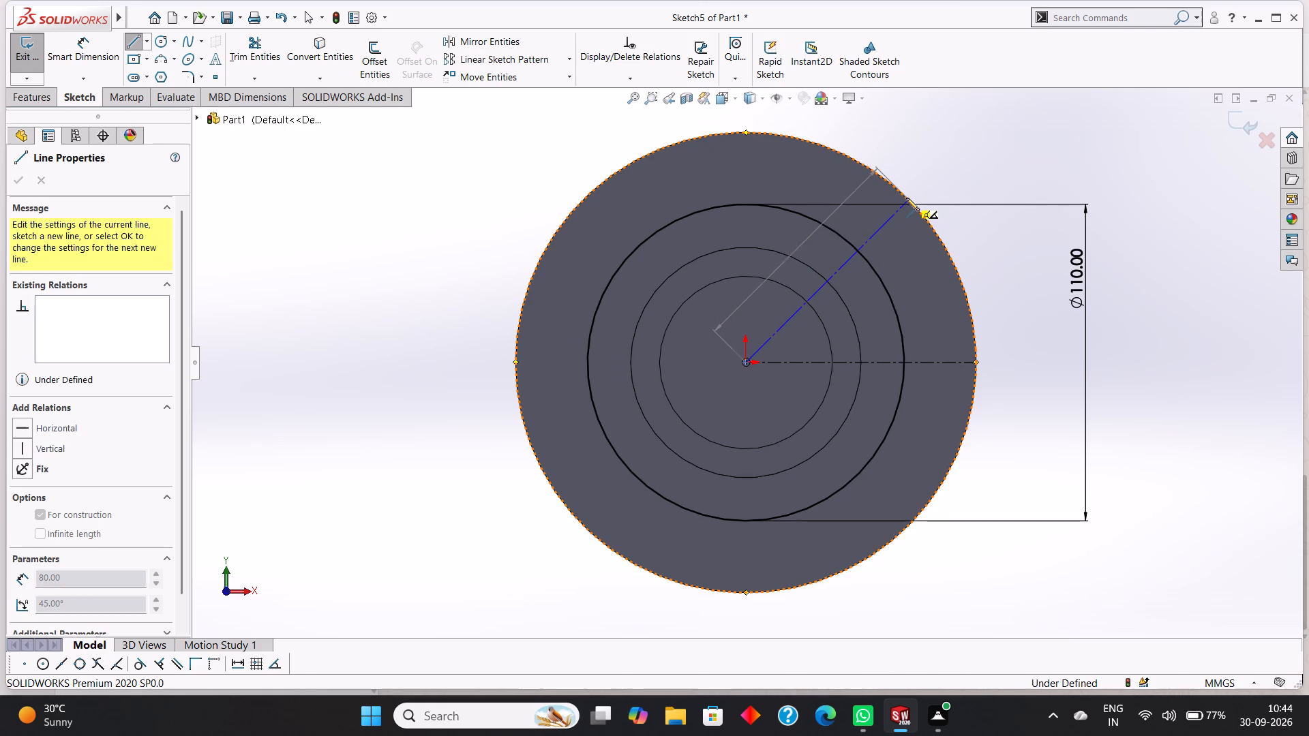
{"action": "right_click", "coordinate": [923, 179]}
{"action": "left_click", "coordinate": [951, 185]}
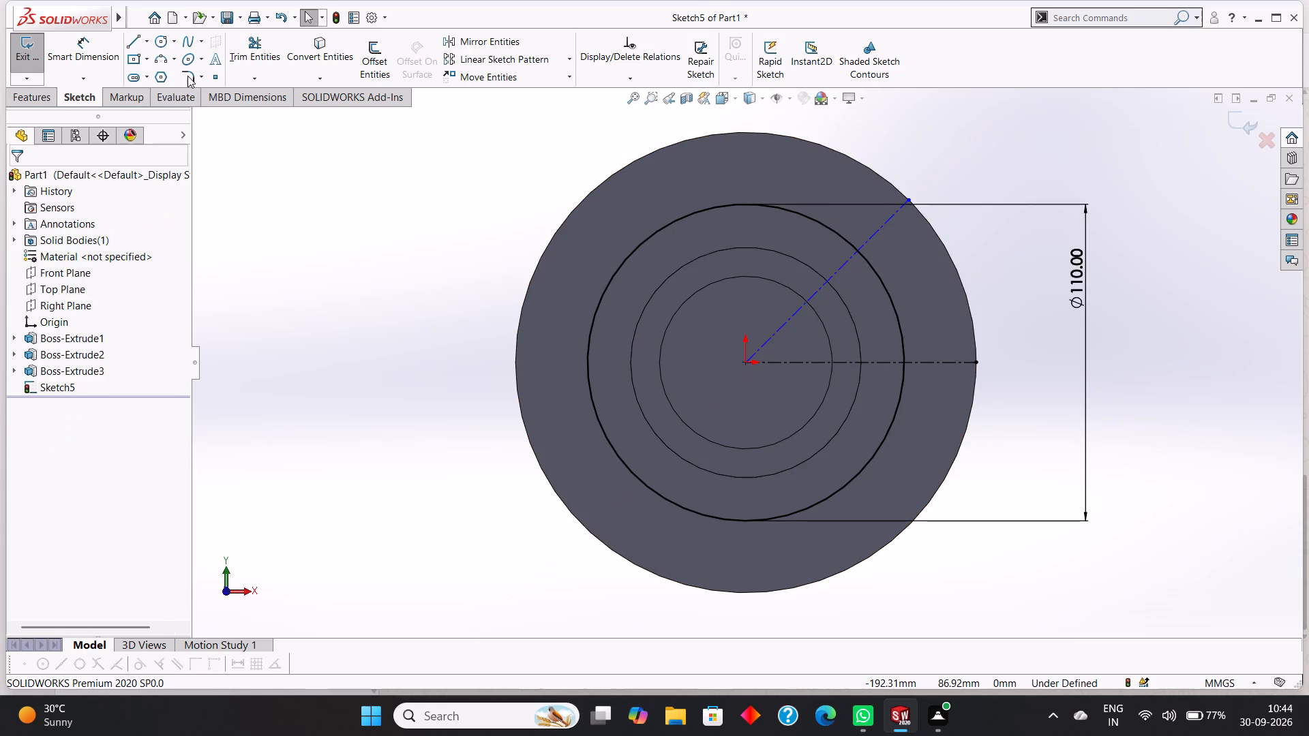
Dimension the angle between the horizontal and inclined centerlines as 45°.
{"action": "left_click", "coordinate": [89, 37]}
{"action": "left_click", "coordinate": [933, 365]}
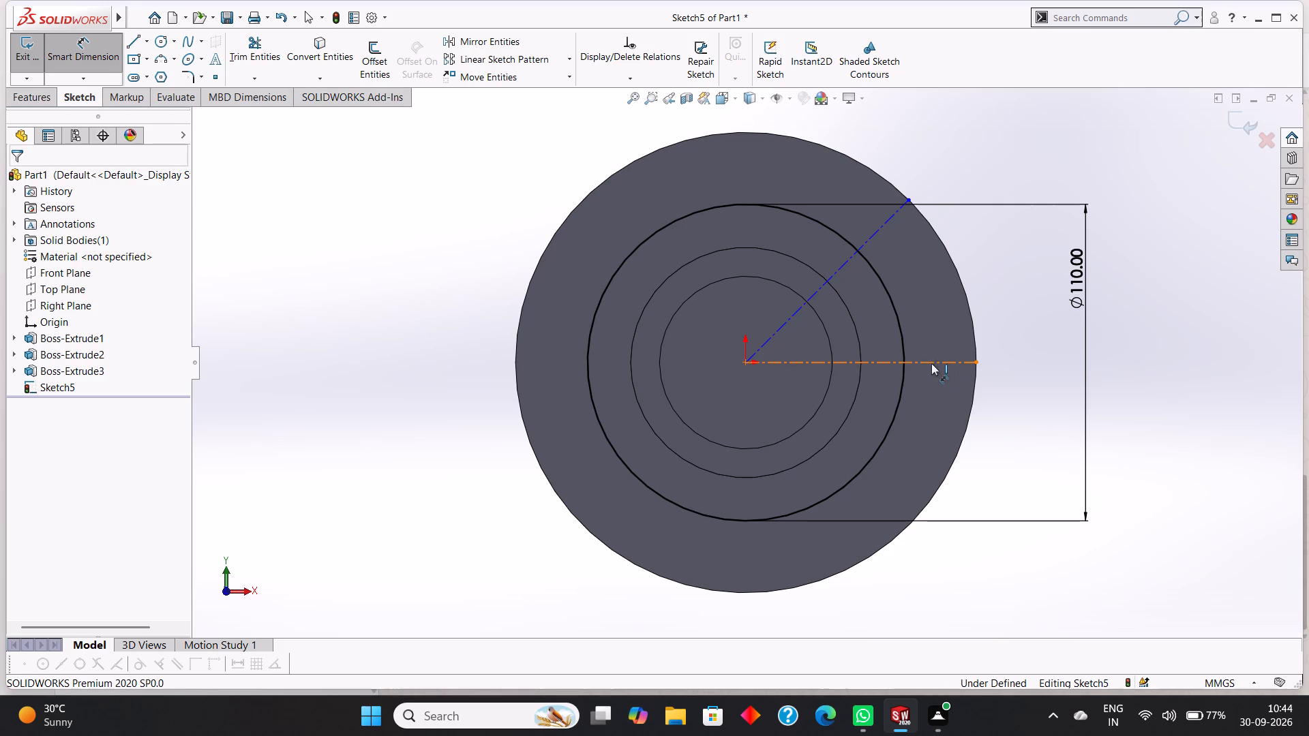
{"action": "left_click", "coordinate": [879, 230]}
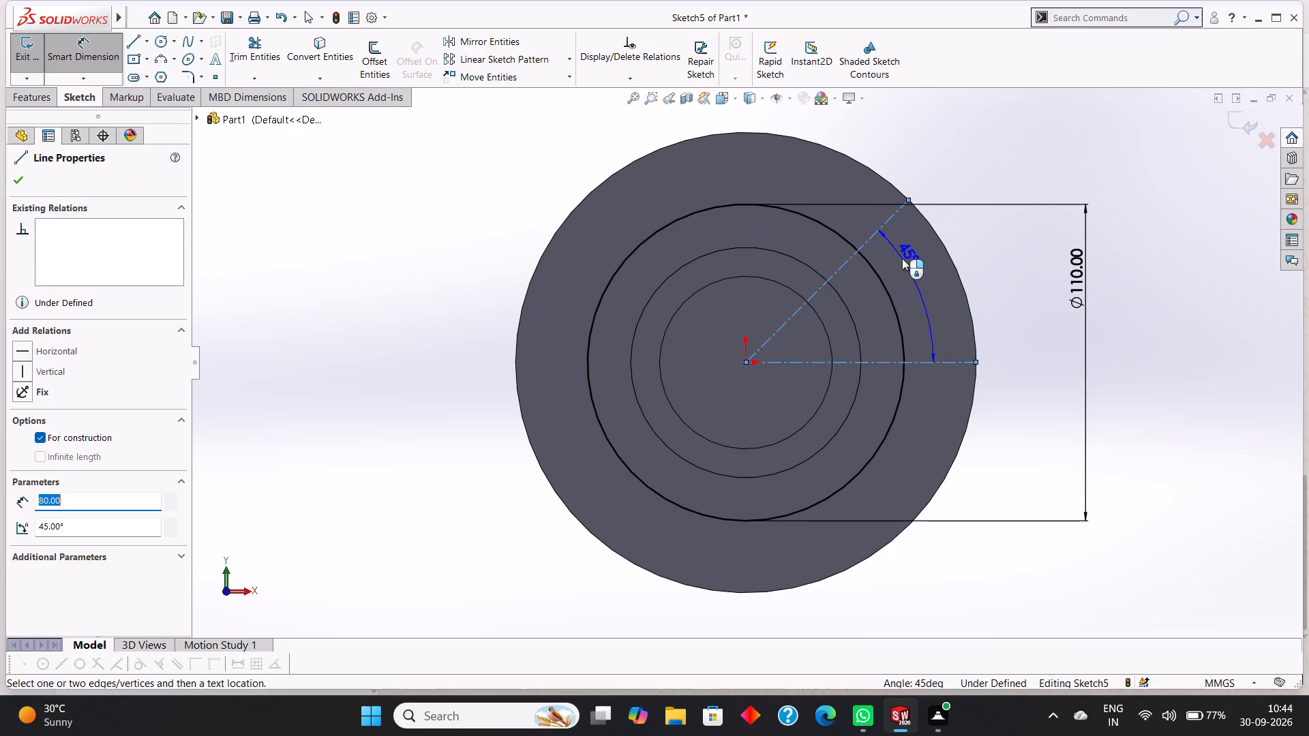
{"action": "left_click", "coordinate": [907, 268]}
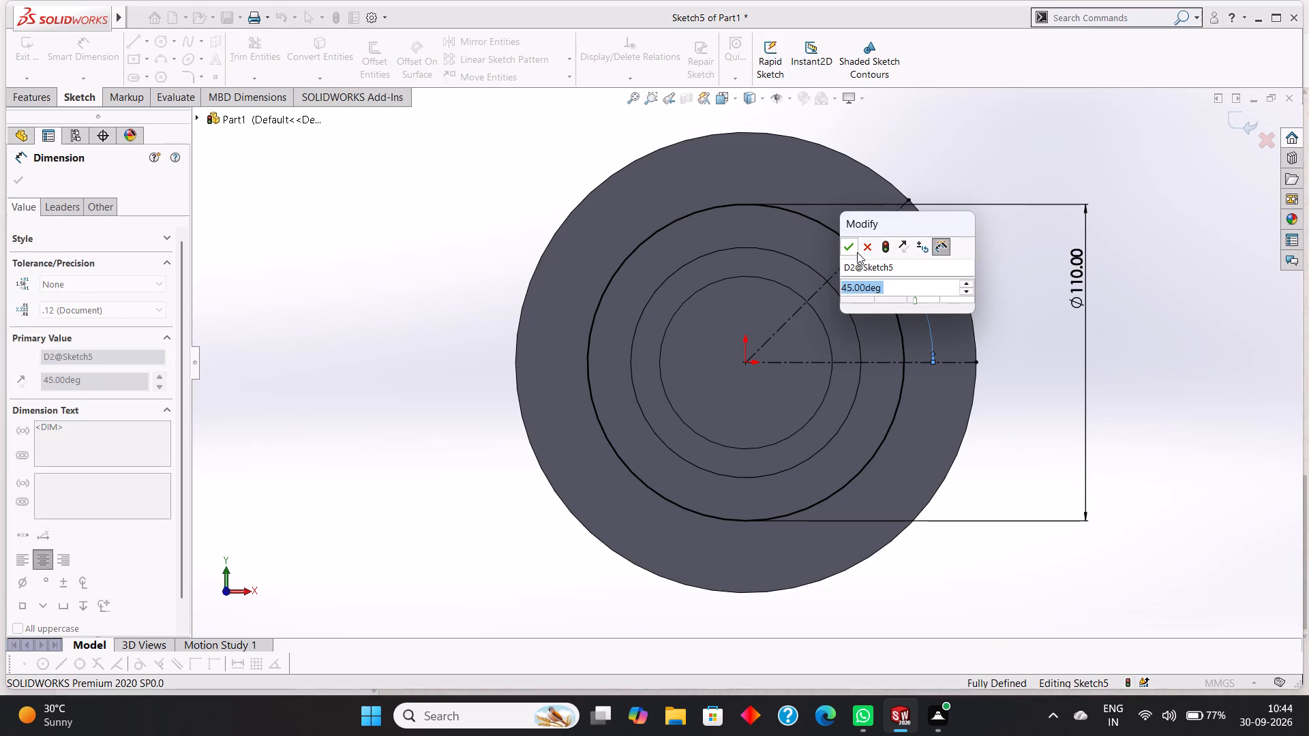
{"action": "left_click", "coordinate": [845, 249]}
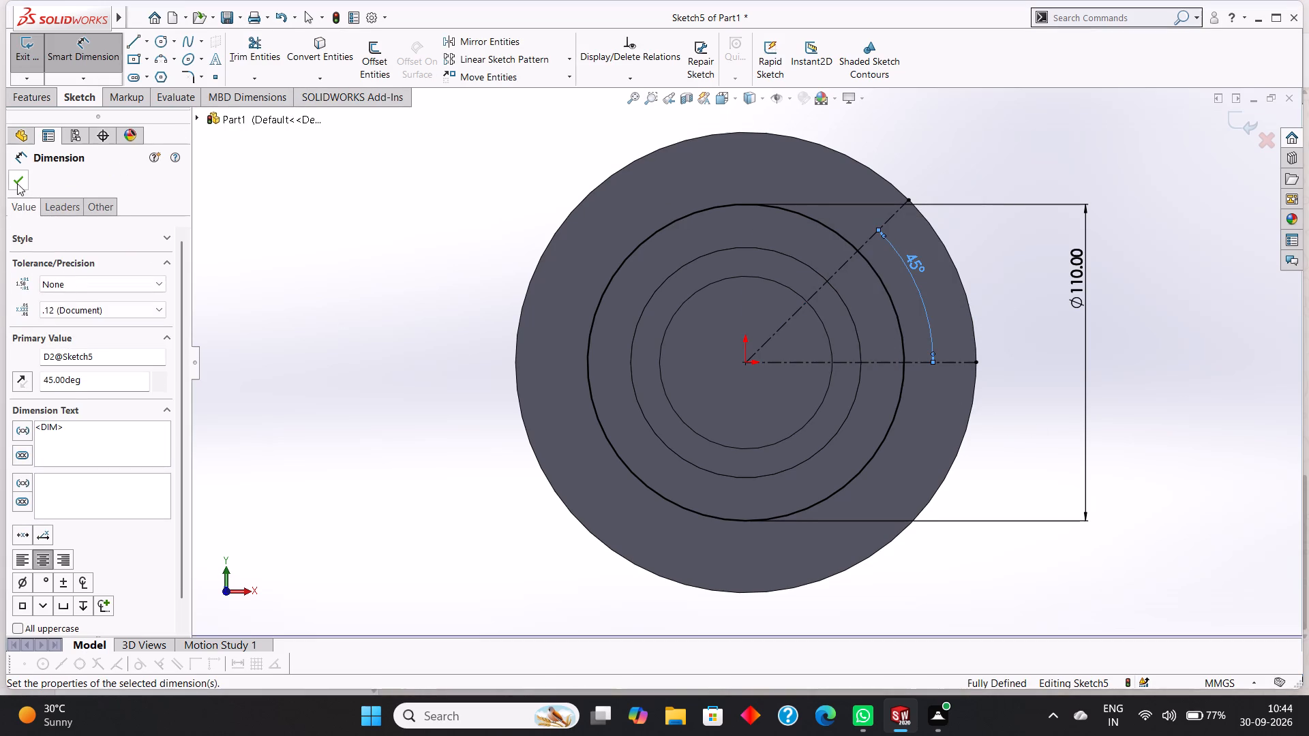
{"action": "left_click", "coordinate": [17, 183]}
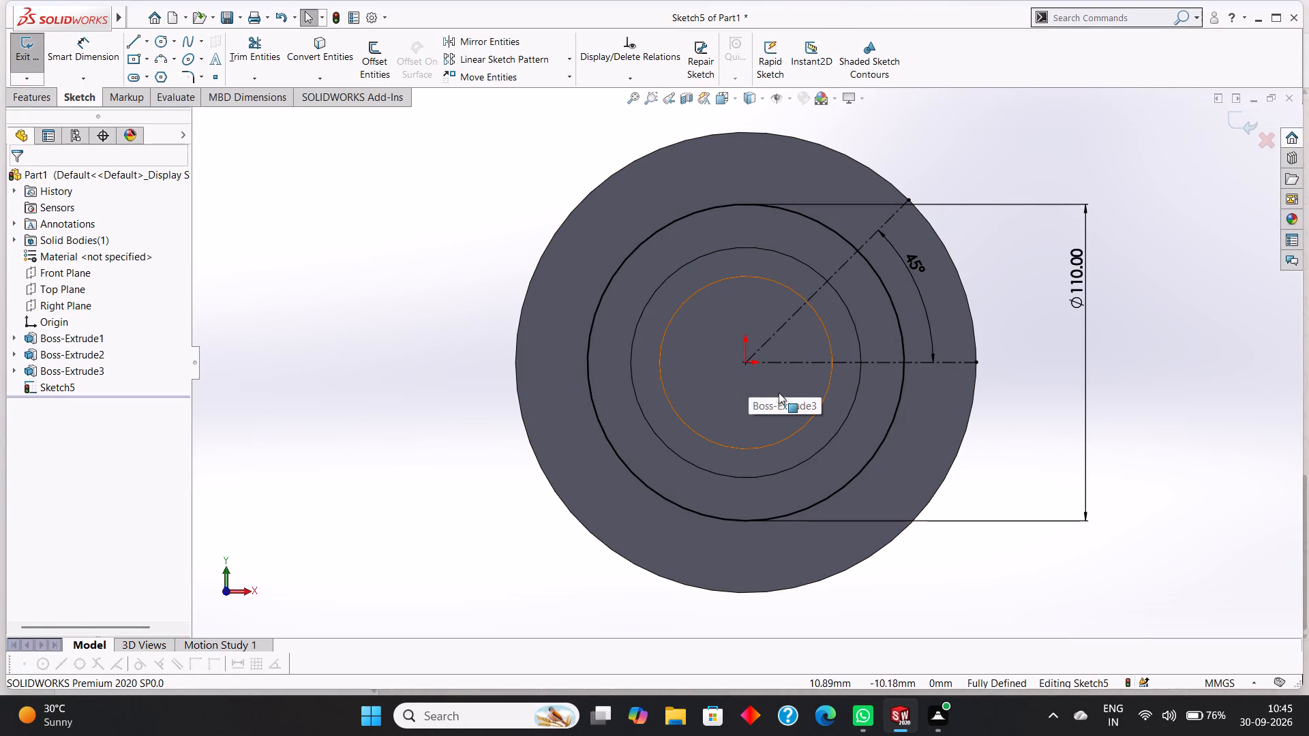
Convert the 110 mm diameter circle to construction geometry.
{"action": "right_click", "coordinate": [811, 216]}
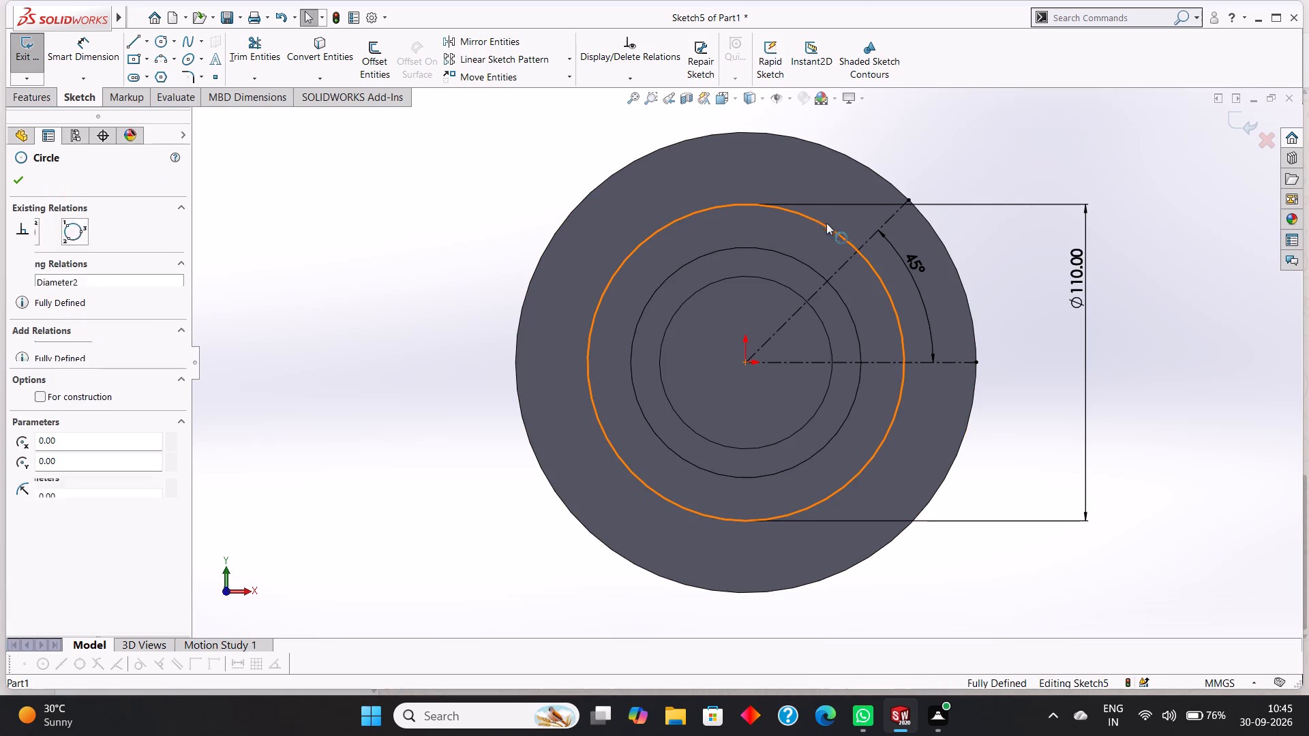
{"action": "left_click", "coordinate": [845, 196]}
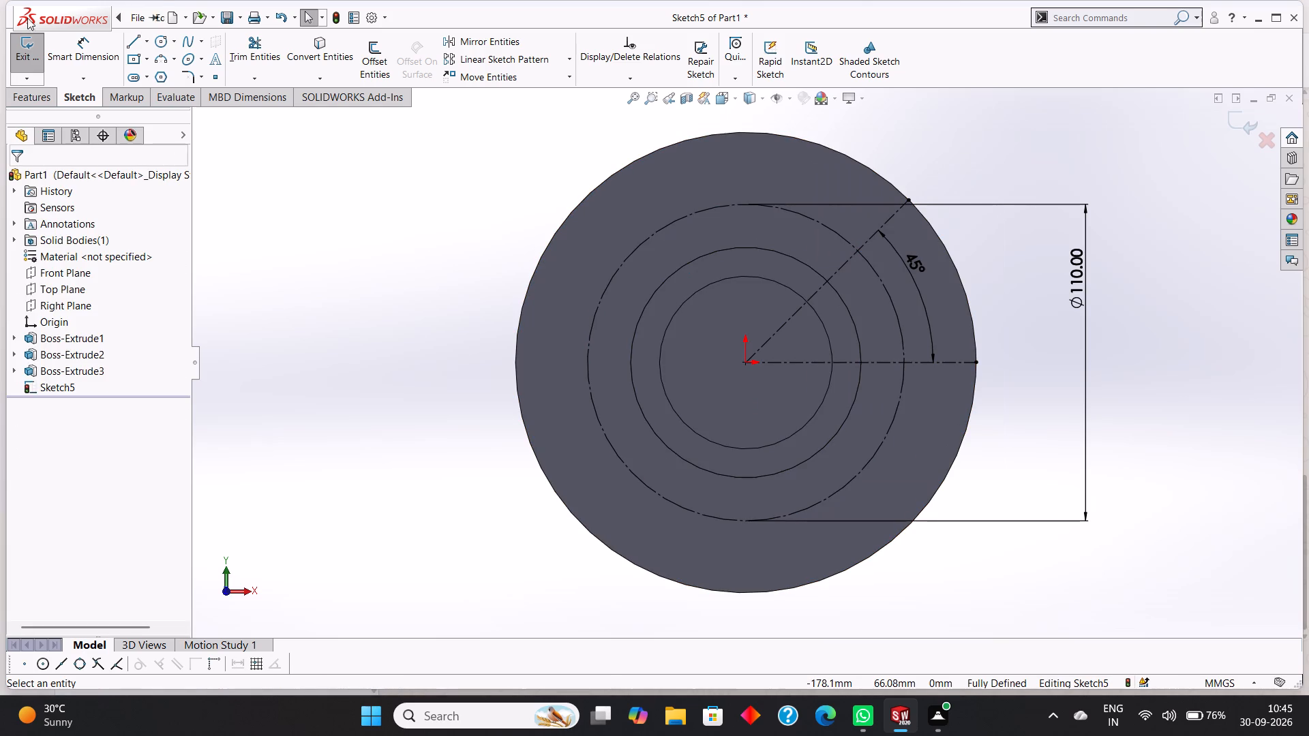
Draw a circle of 14 mm radius centred where the 45° centerline crosses the 110 mm construction circle.
{"action": "left_click", "coordinate": [160, 40]}
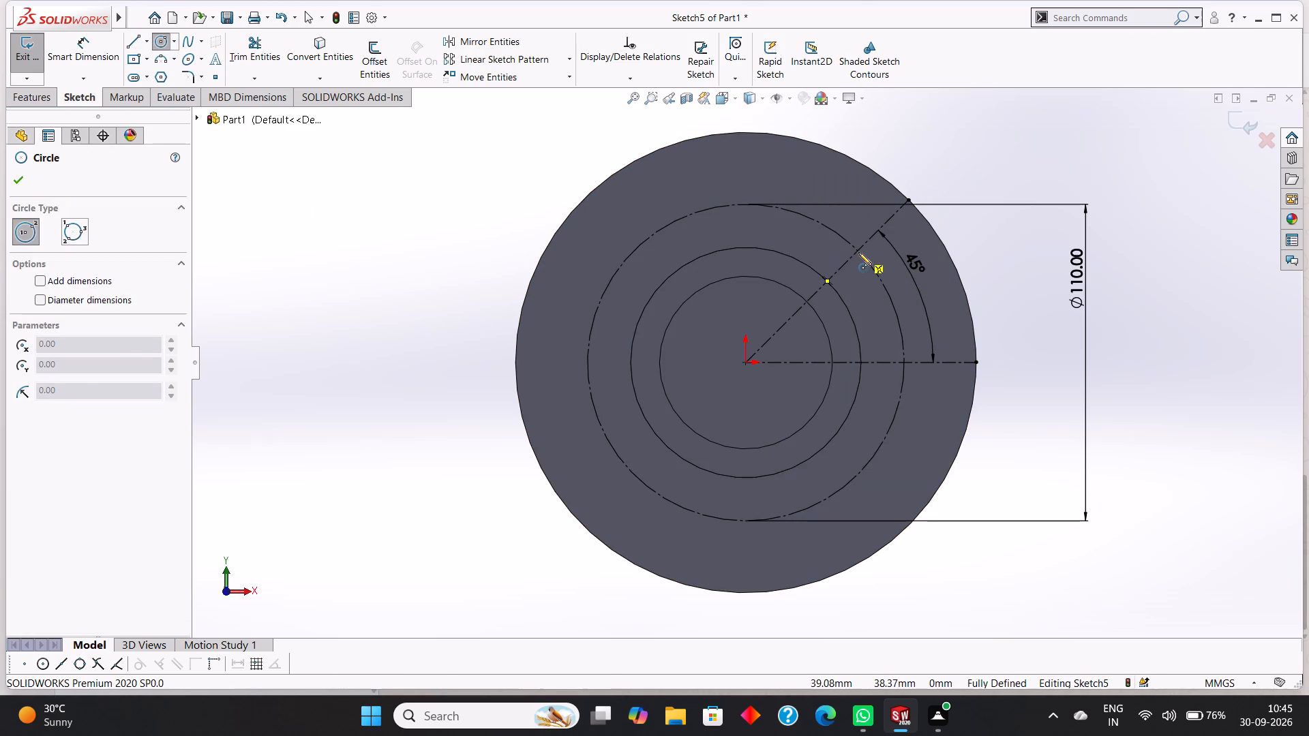
{"action": "left_click_drag", "start_coordinate": [858, 251], "coordinate": [879, 279]}
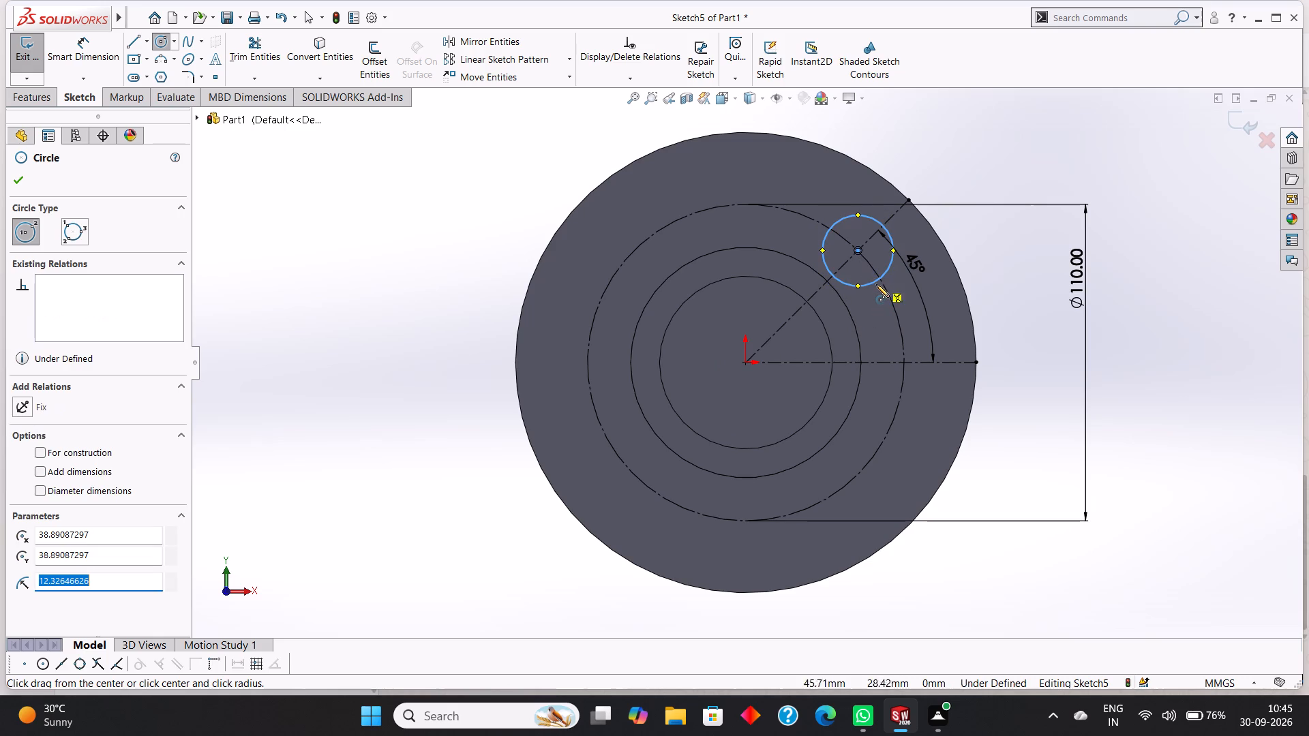
{"action": "type", "text": "14"}
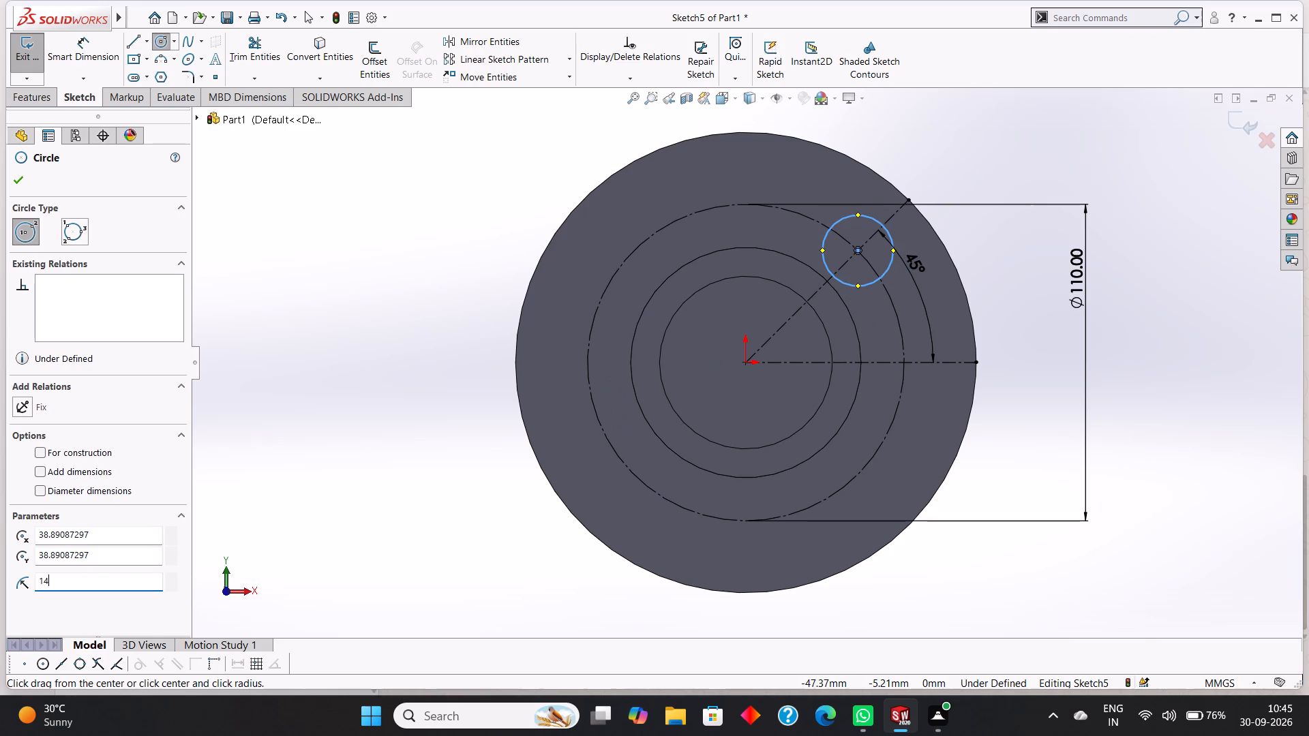
{"action": "key", "text": "Return"}
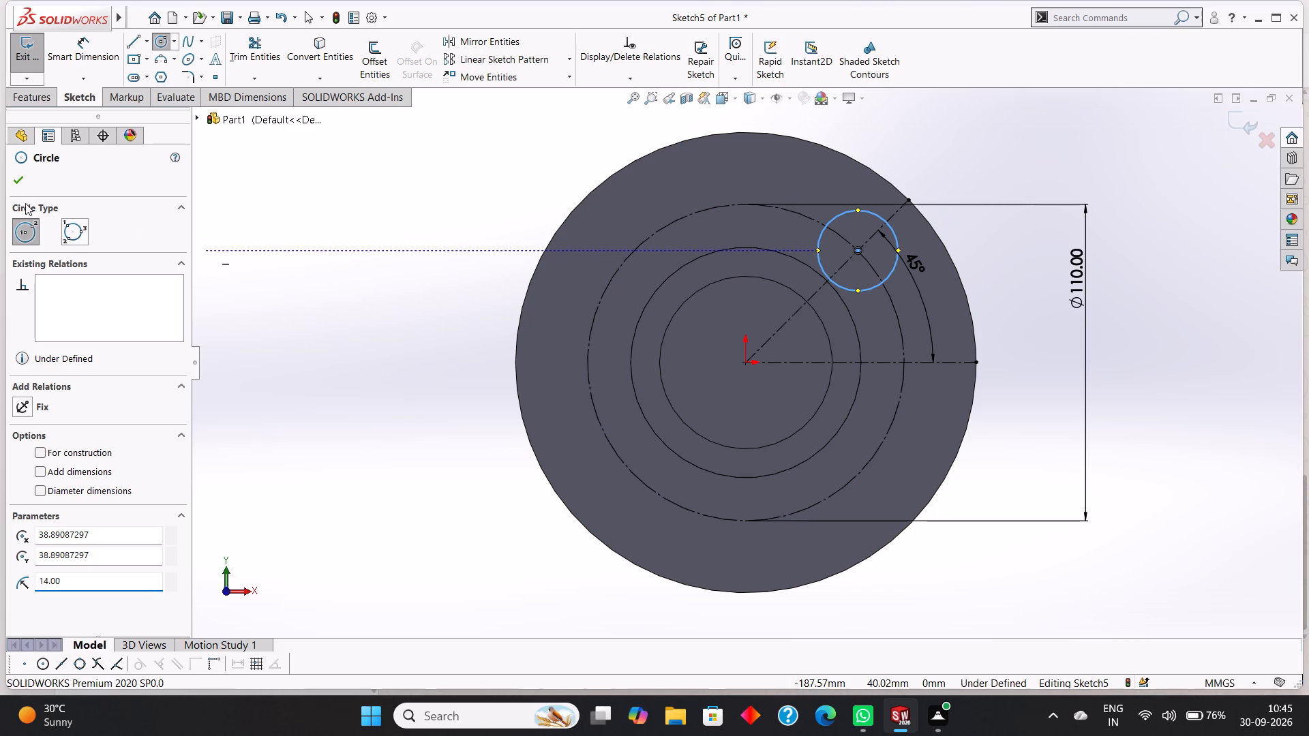
{"action": "left_click", "coordinate": [21, 185]}
{"action": "left_click", "coordinate": [133, 40]}
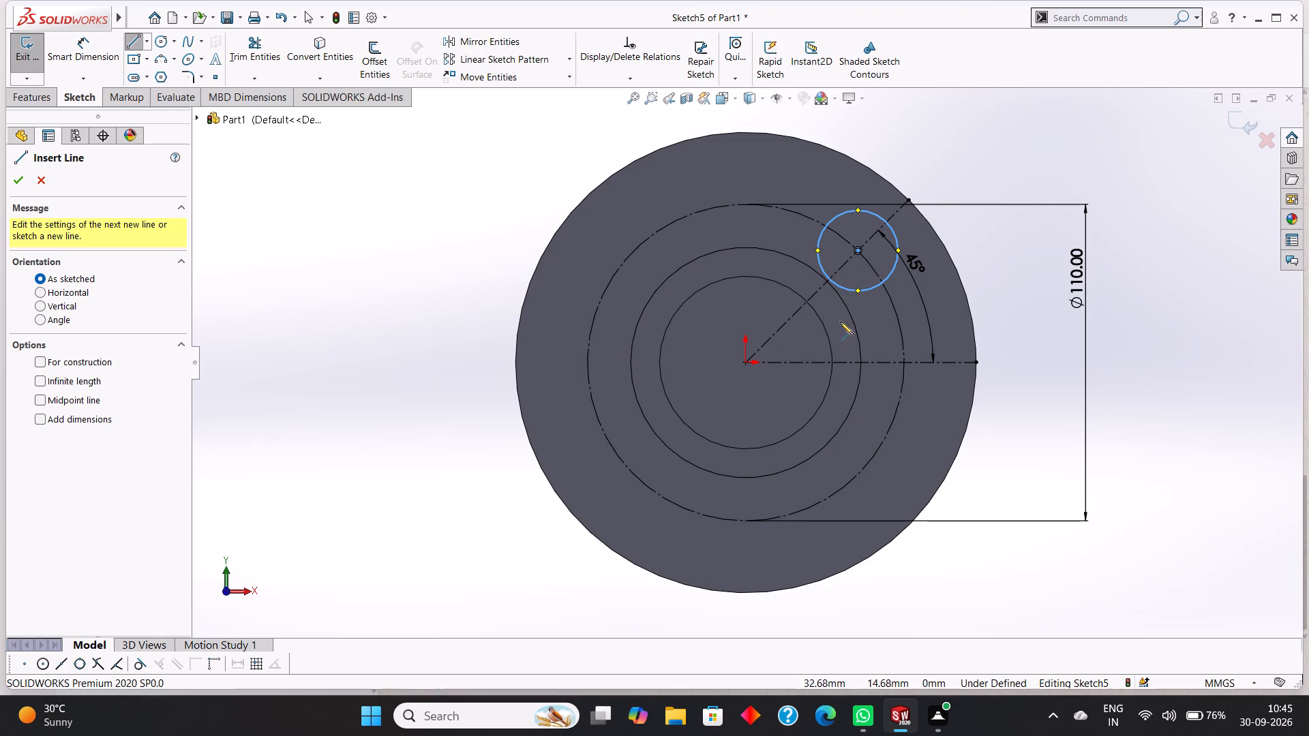
{"action": "key", "text": "Escape"}
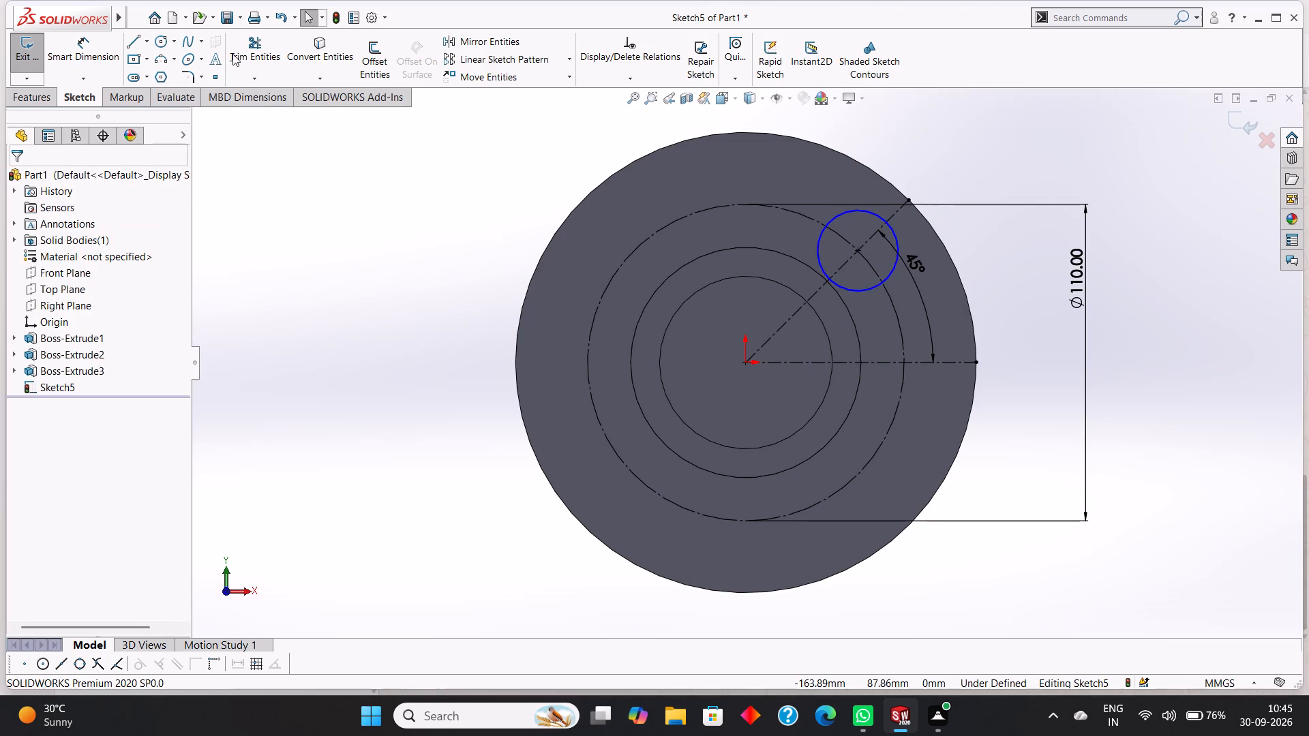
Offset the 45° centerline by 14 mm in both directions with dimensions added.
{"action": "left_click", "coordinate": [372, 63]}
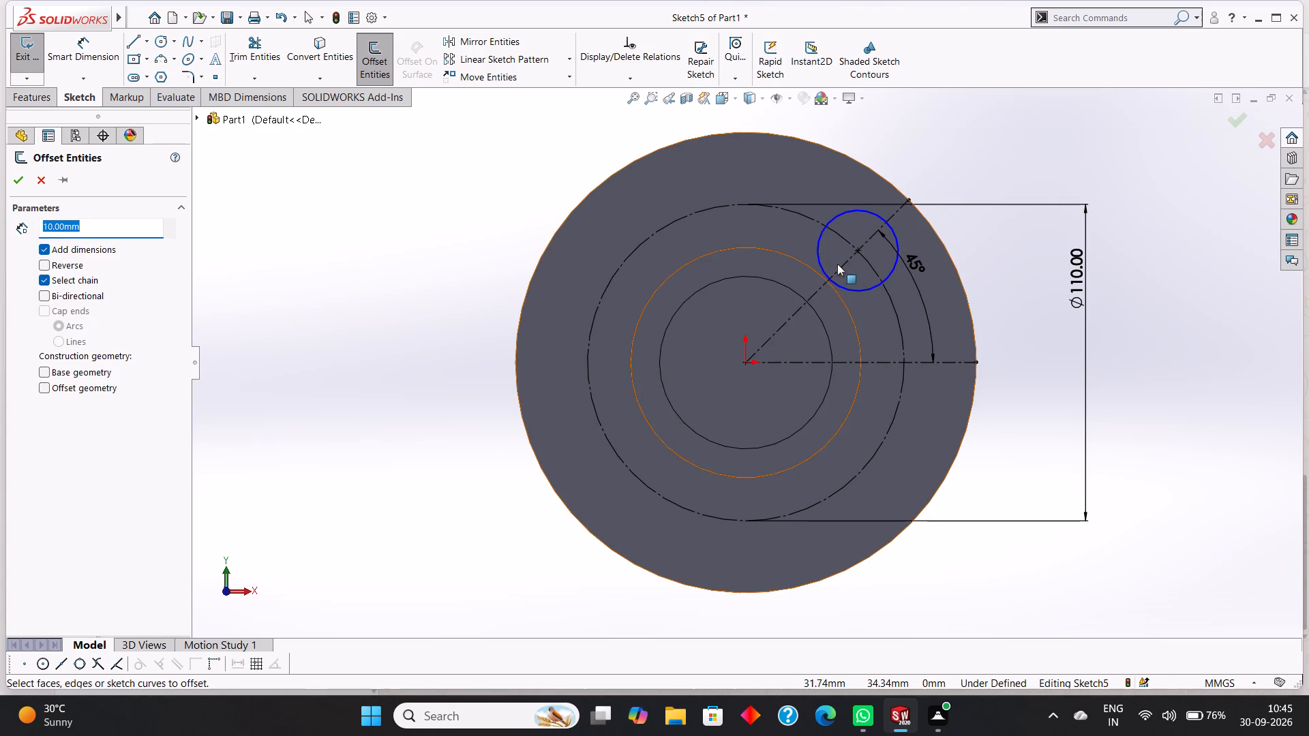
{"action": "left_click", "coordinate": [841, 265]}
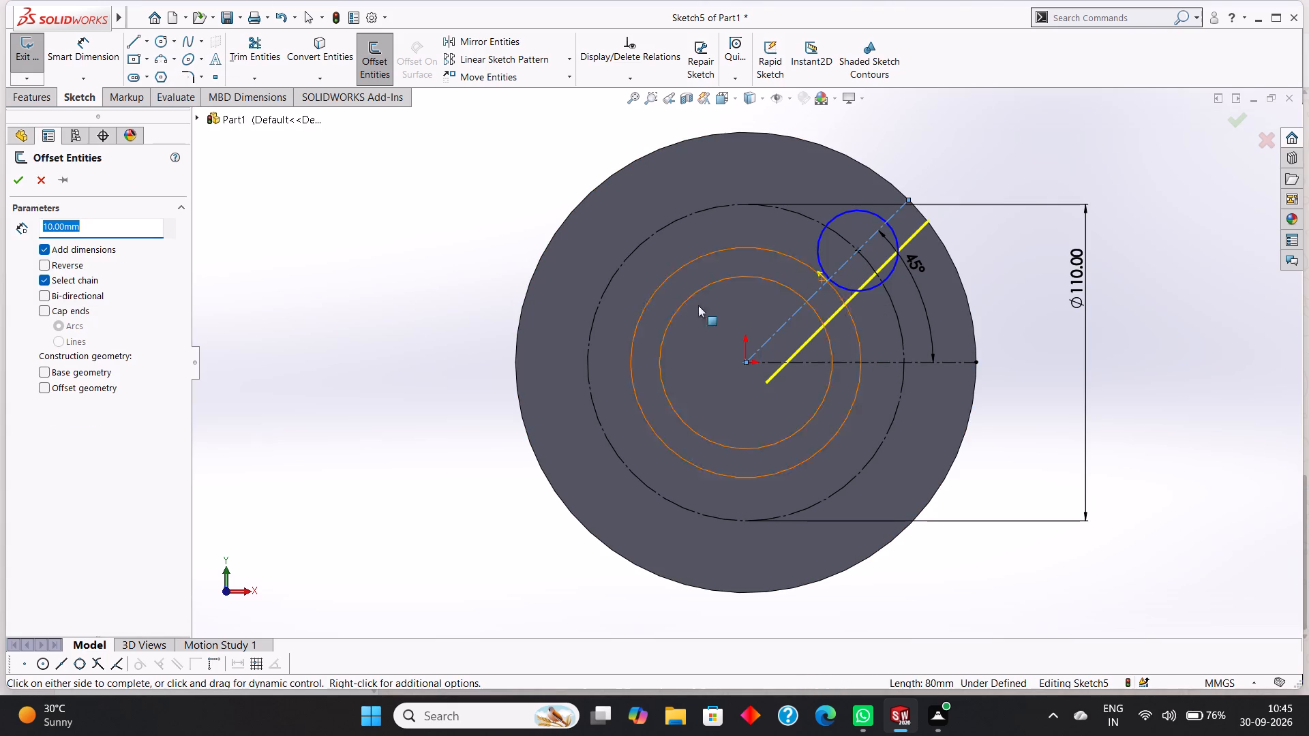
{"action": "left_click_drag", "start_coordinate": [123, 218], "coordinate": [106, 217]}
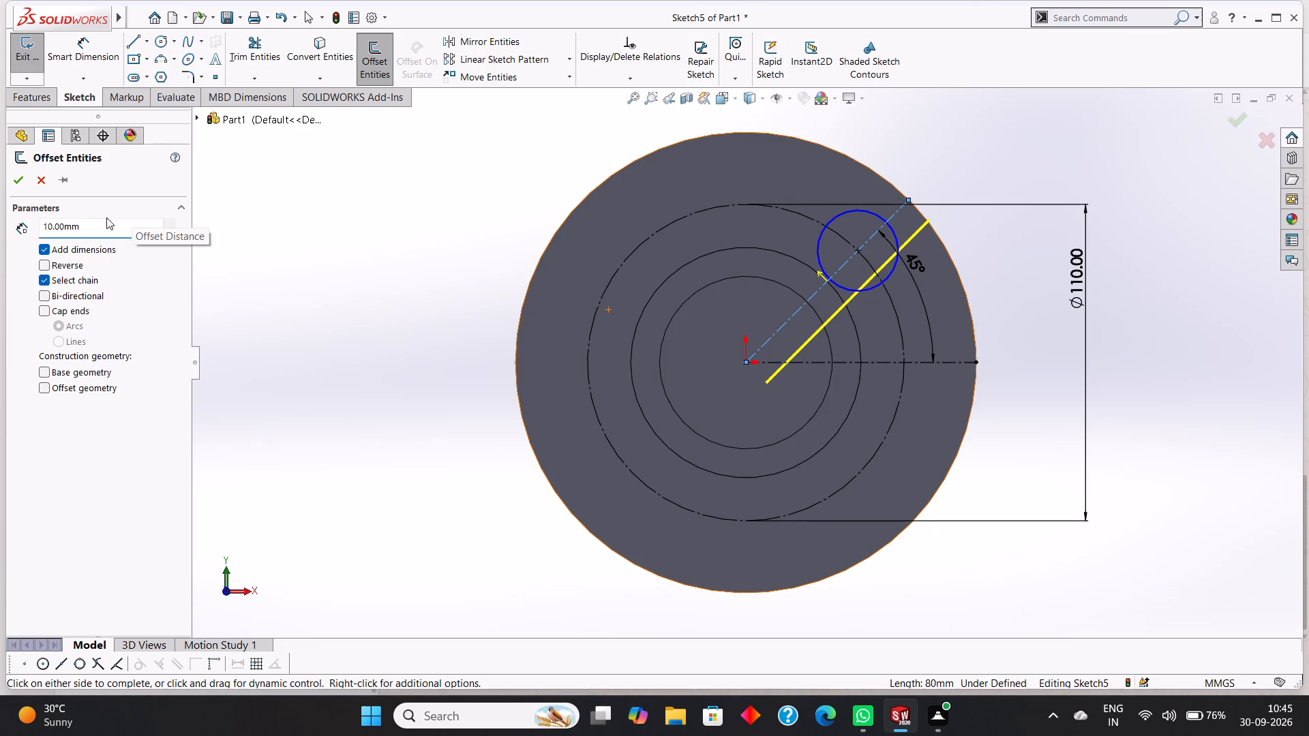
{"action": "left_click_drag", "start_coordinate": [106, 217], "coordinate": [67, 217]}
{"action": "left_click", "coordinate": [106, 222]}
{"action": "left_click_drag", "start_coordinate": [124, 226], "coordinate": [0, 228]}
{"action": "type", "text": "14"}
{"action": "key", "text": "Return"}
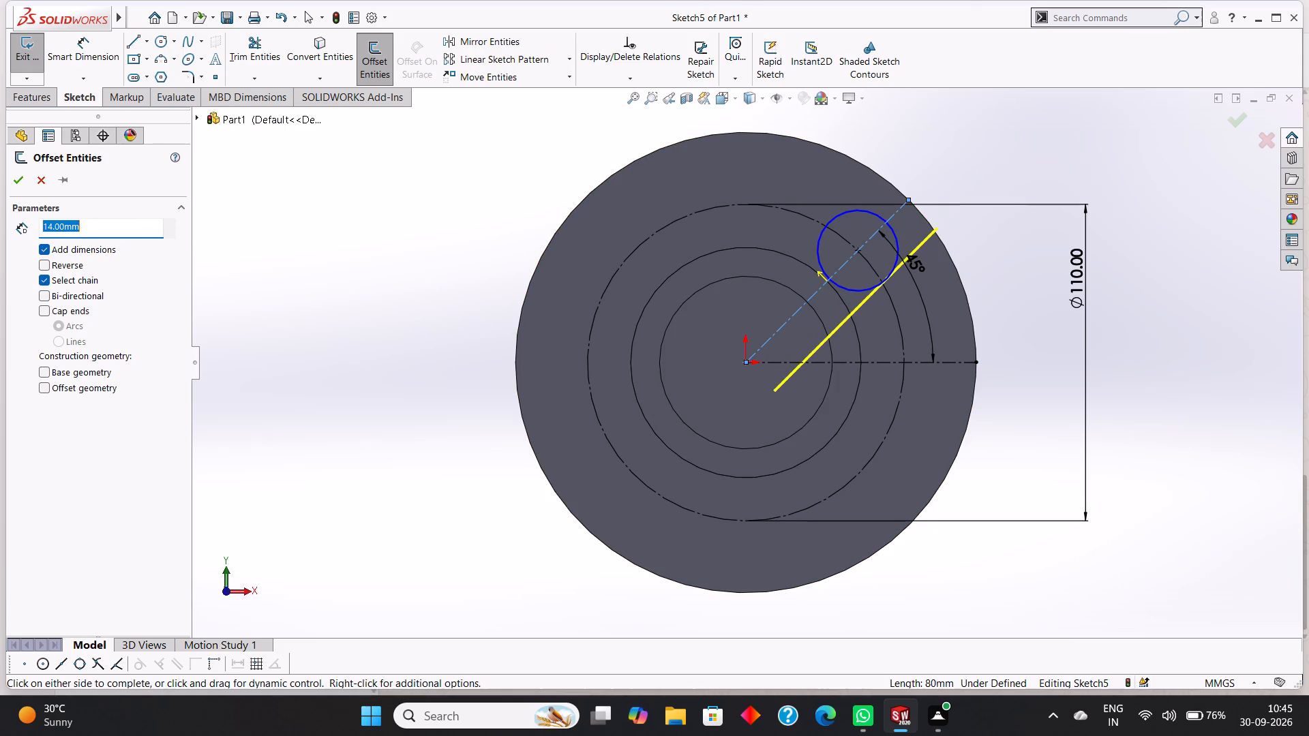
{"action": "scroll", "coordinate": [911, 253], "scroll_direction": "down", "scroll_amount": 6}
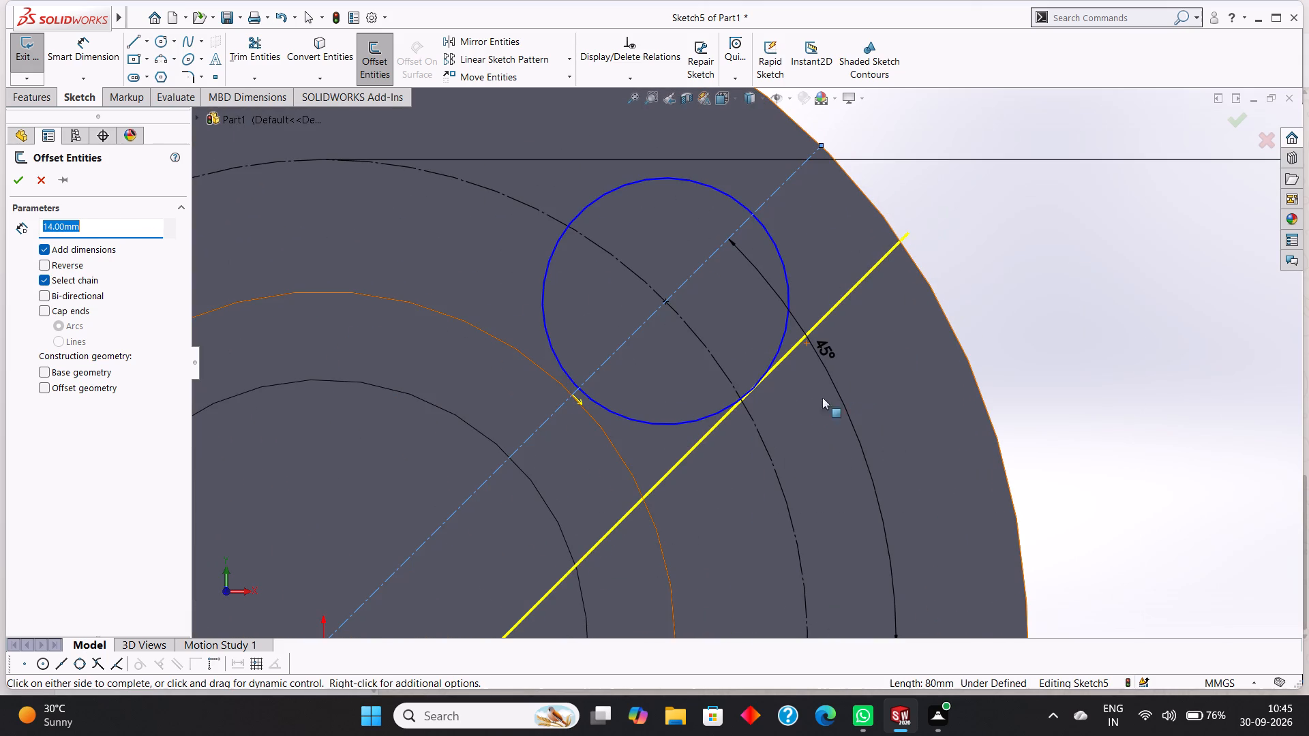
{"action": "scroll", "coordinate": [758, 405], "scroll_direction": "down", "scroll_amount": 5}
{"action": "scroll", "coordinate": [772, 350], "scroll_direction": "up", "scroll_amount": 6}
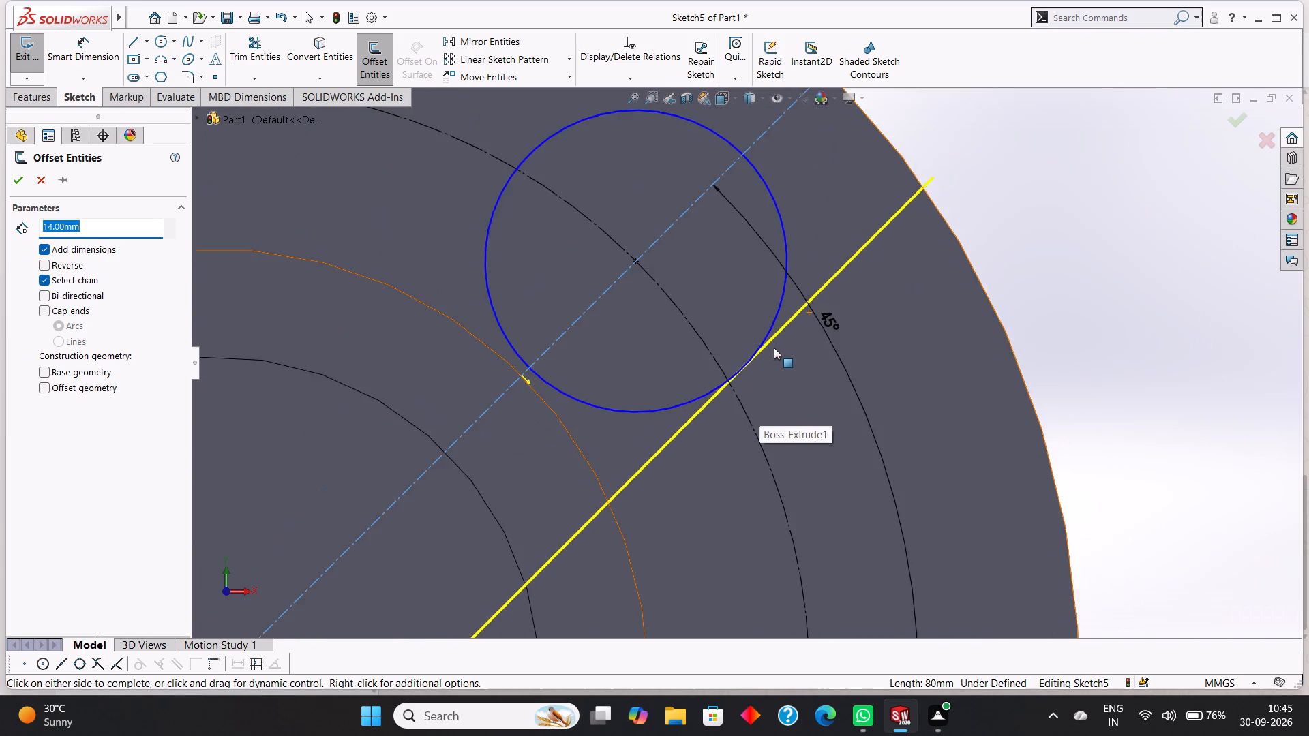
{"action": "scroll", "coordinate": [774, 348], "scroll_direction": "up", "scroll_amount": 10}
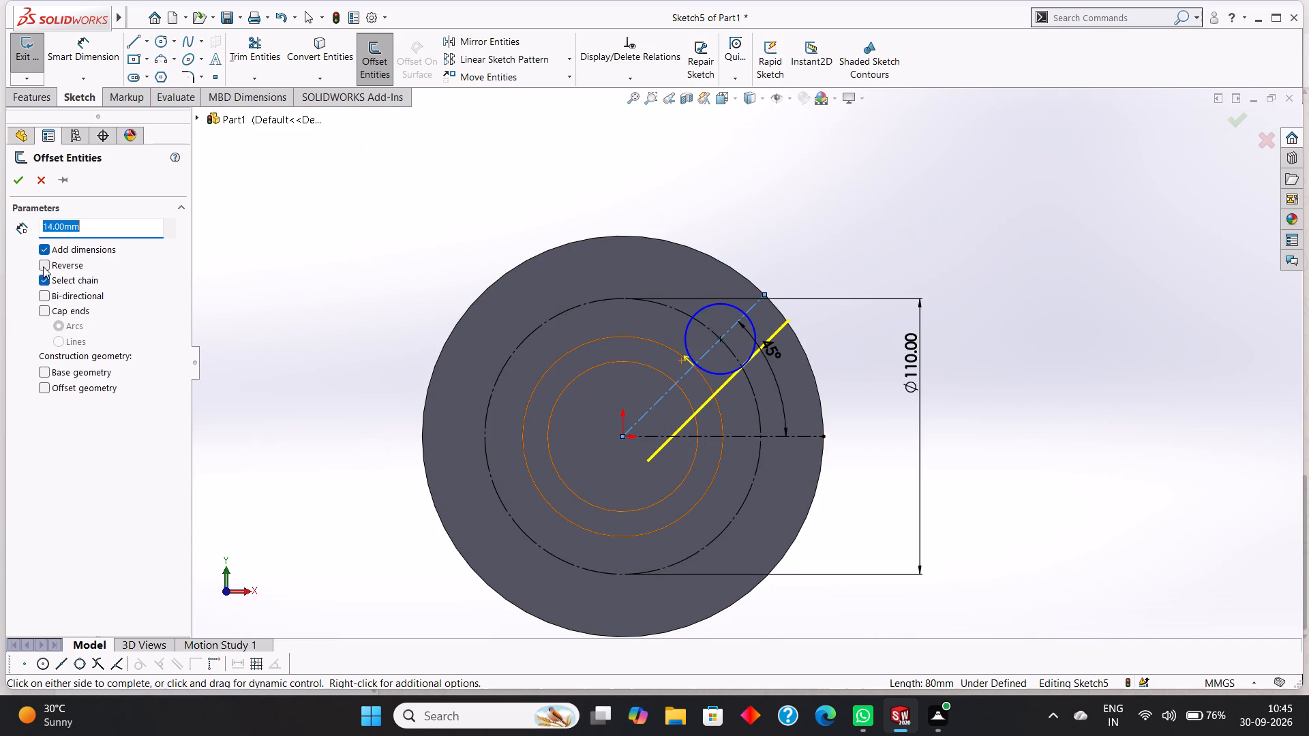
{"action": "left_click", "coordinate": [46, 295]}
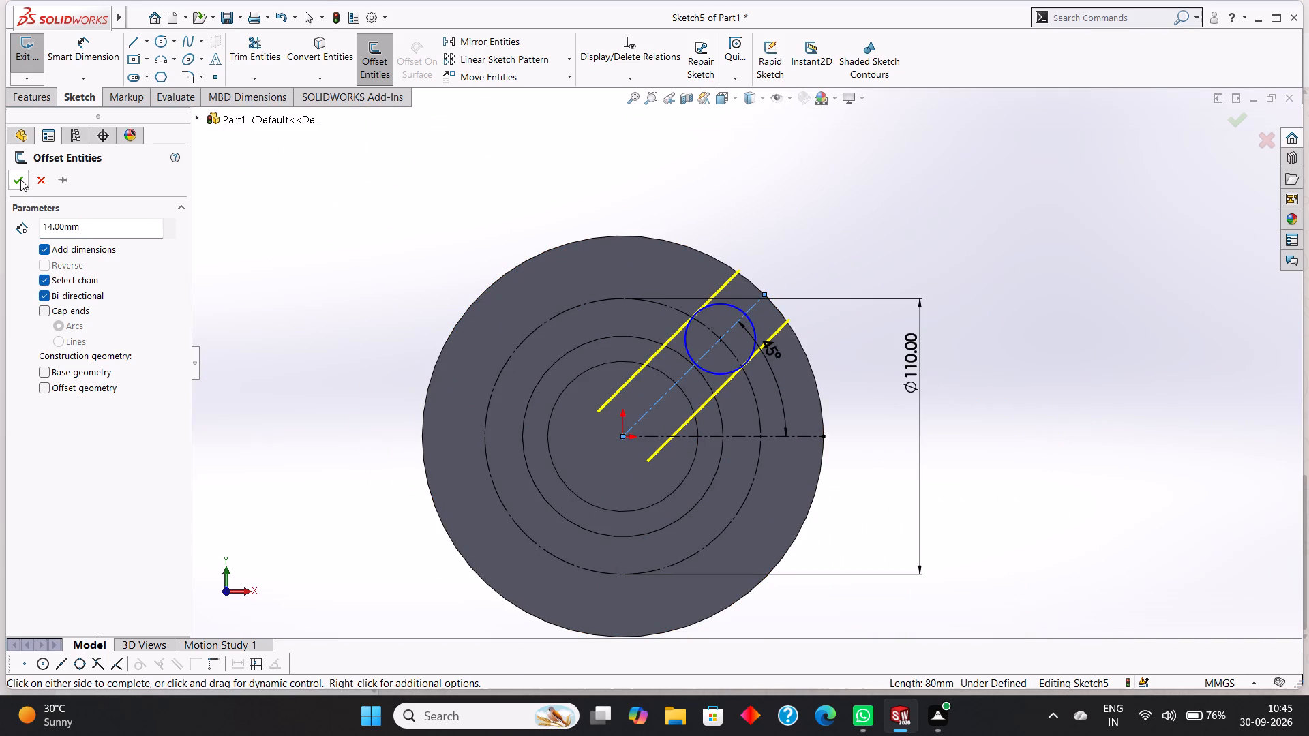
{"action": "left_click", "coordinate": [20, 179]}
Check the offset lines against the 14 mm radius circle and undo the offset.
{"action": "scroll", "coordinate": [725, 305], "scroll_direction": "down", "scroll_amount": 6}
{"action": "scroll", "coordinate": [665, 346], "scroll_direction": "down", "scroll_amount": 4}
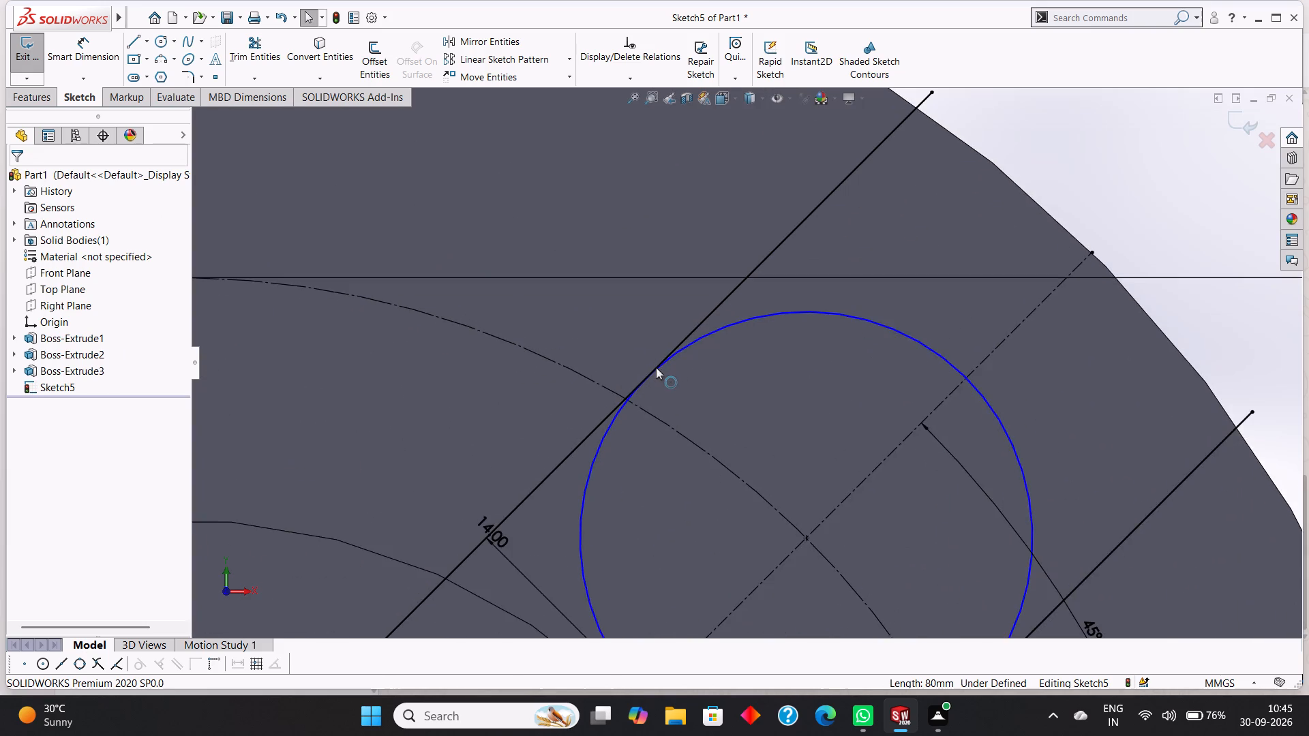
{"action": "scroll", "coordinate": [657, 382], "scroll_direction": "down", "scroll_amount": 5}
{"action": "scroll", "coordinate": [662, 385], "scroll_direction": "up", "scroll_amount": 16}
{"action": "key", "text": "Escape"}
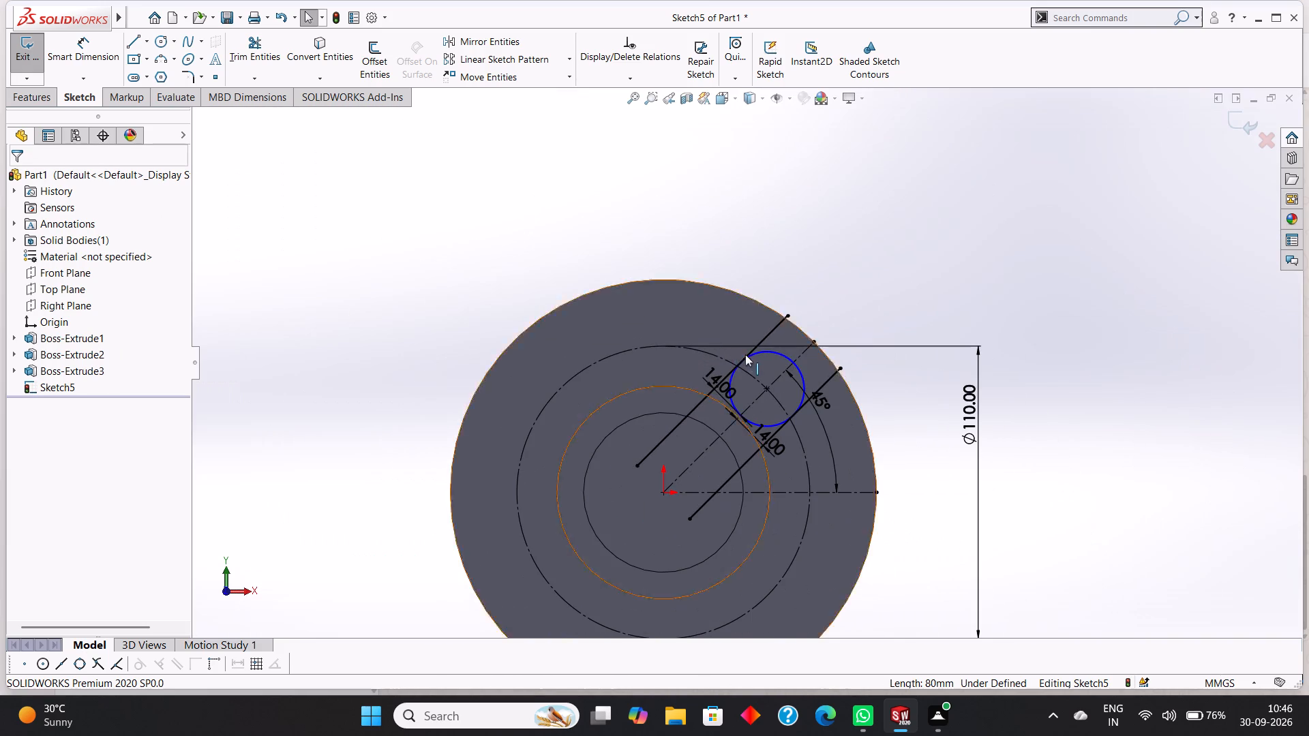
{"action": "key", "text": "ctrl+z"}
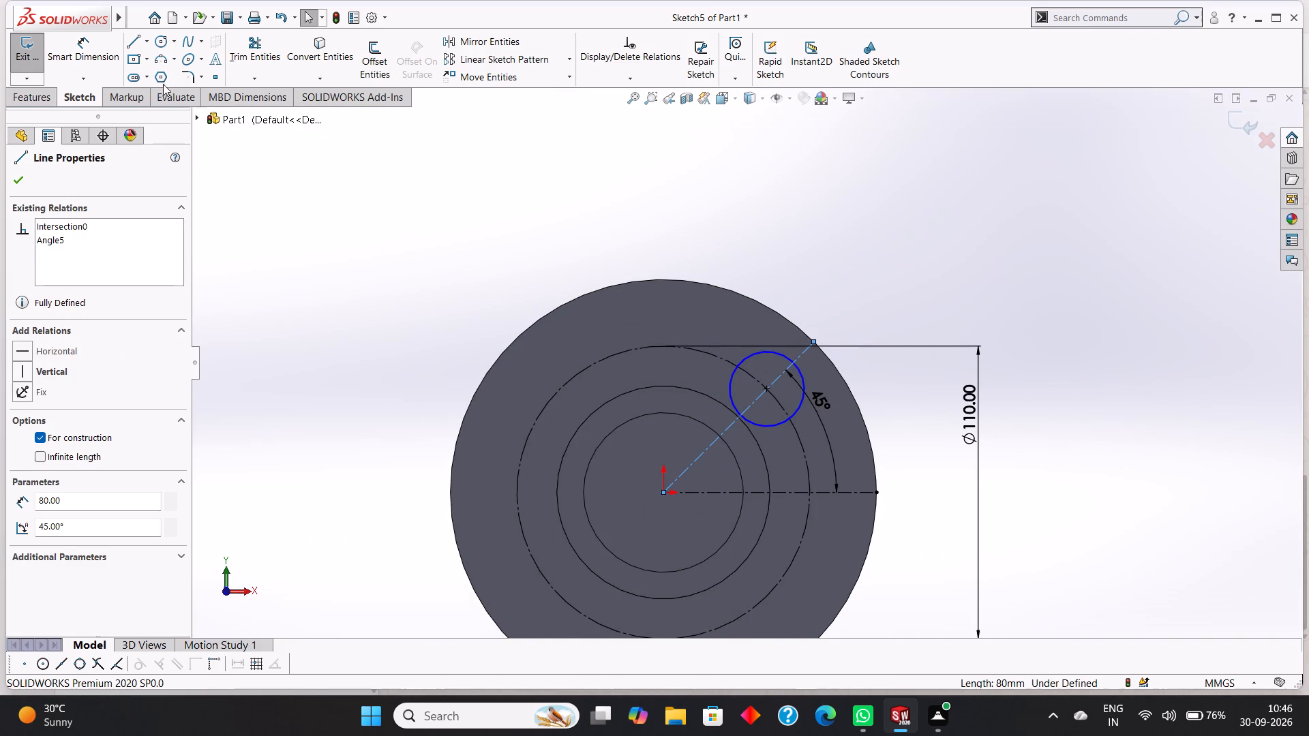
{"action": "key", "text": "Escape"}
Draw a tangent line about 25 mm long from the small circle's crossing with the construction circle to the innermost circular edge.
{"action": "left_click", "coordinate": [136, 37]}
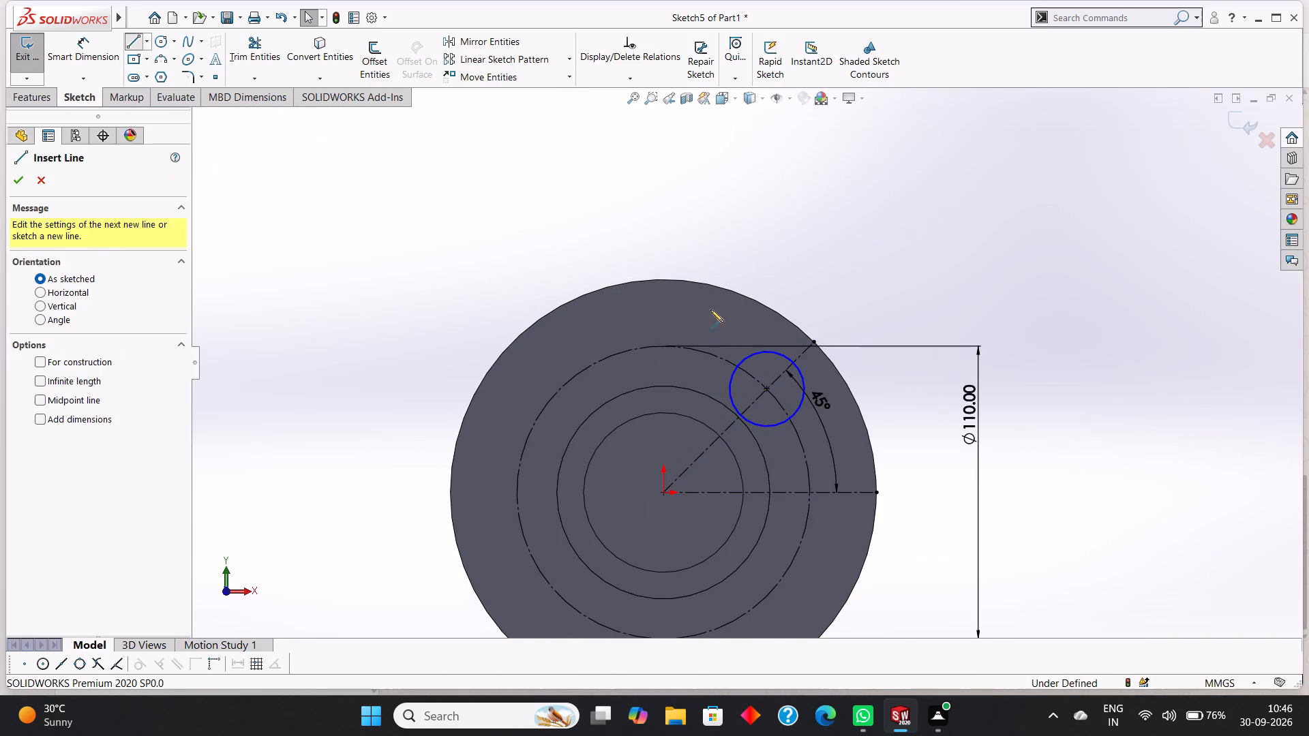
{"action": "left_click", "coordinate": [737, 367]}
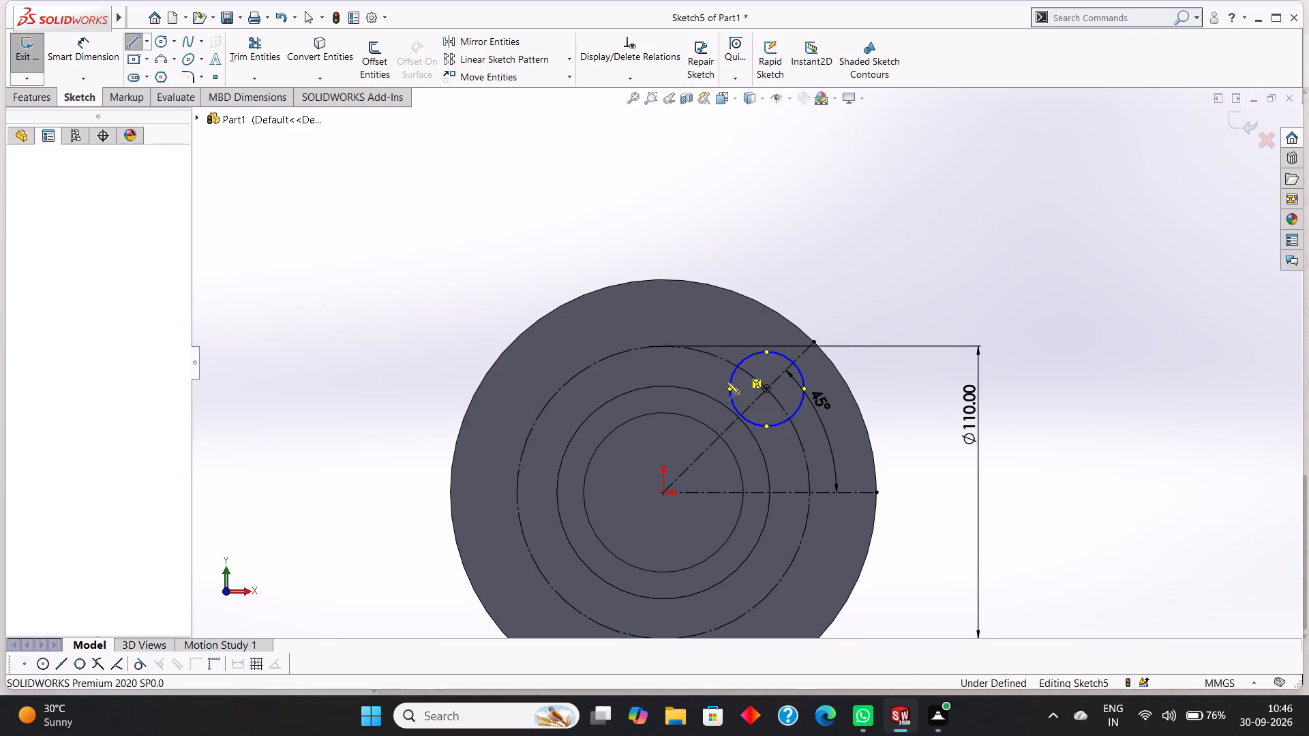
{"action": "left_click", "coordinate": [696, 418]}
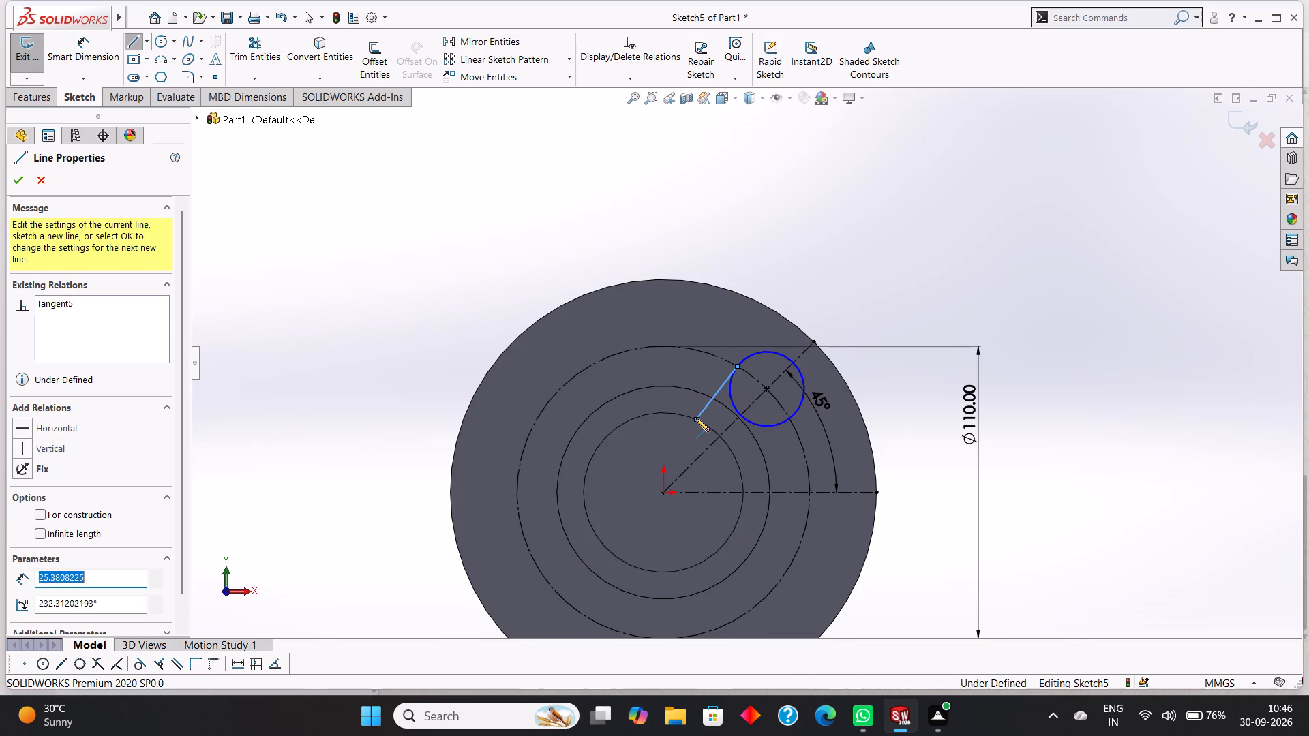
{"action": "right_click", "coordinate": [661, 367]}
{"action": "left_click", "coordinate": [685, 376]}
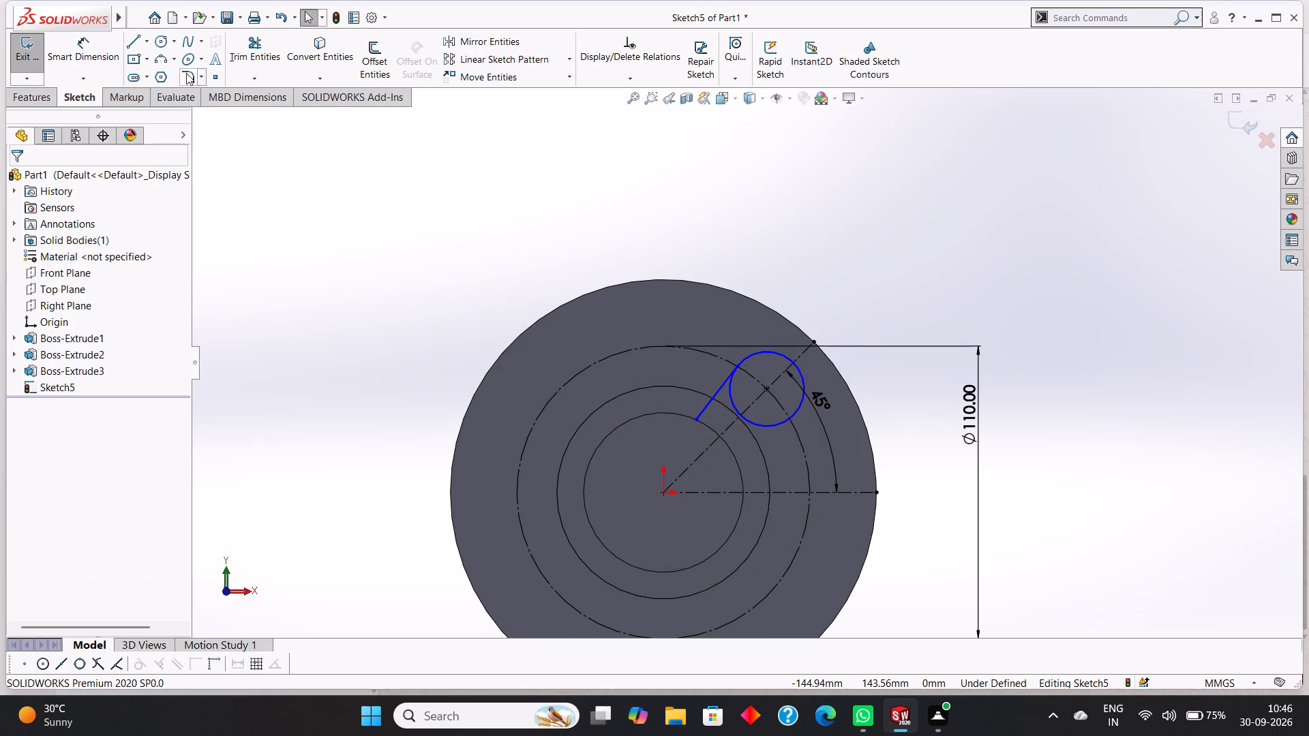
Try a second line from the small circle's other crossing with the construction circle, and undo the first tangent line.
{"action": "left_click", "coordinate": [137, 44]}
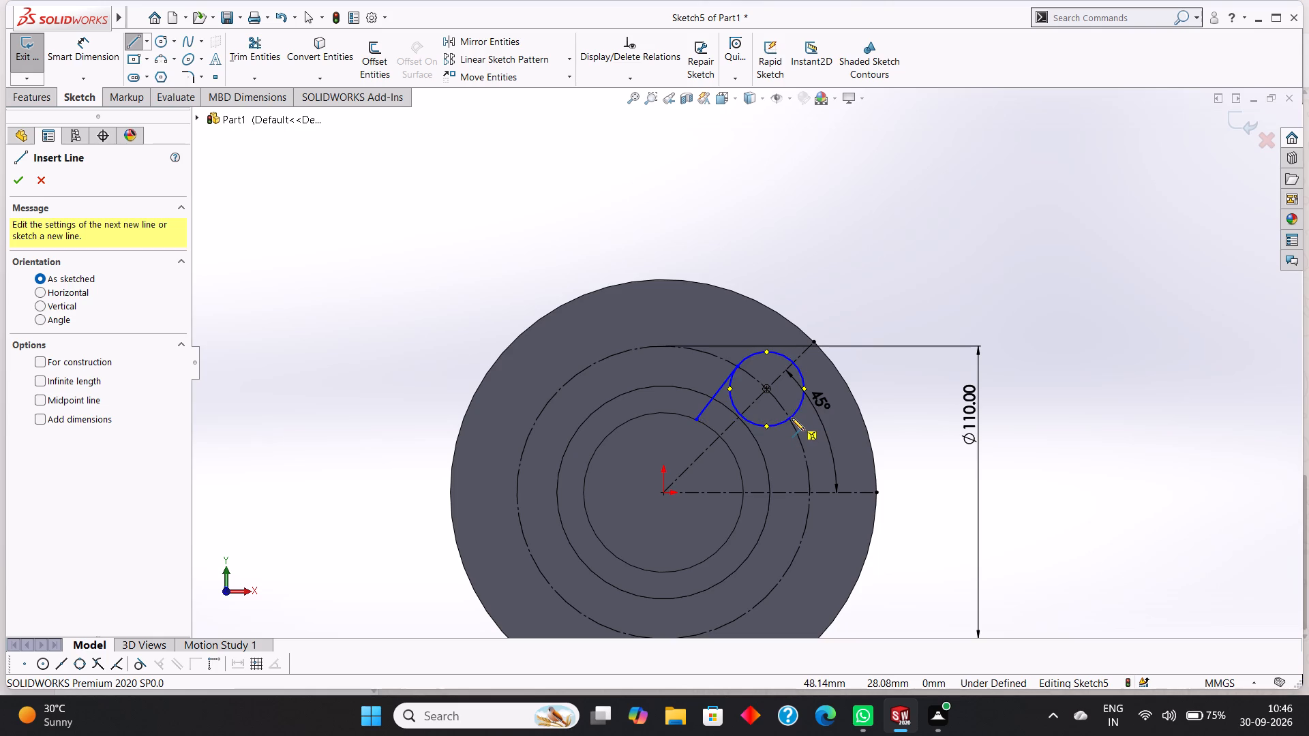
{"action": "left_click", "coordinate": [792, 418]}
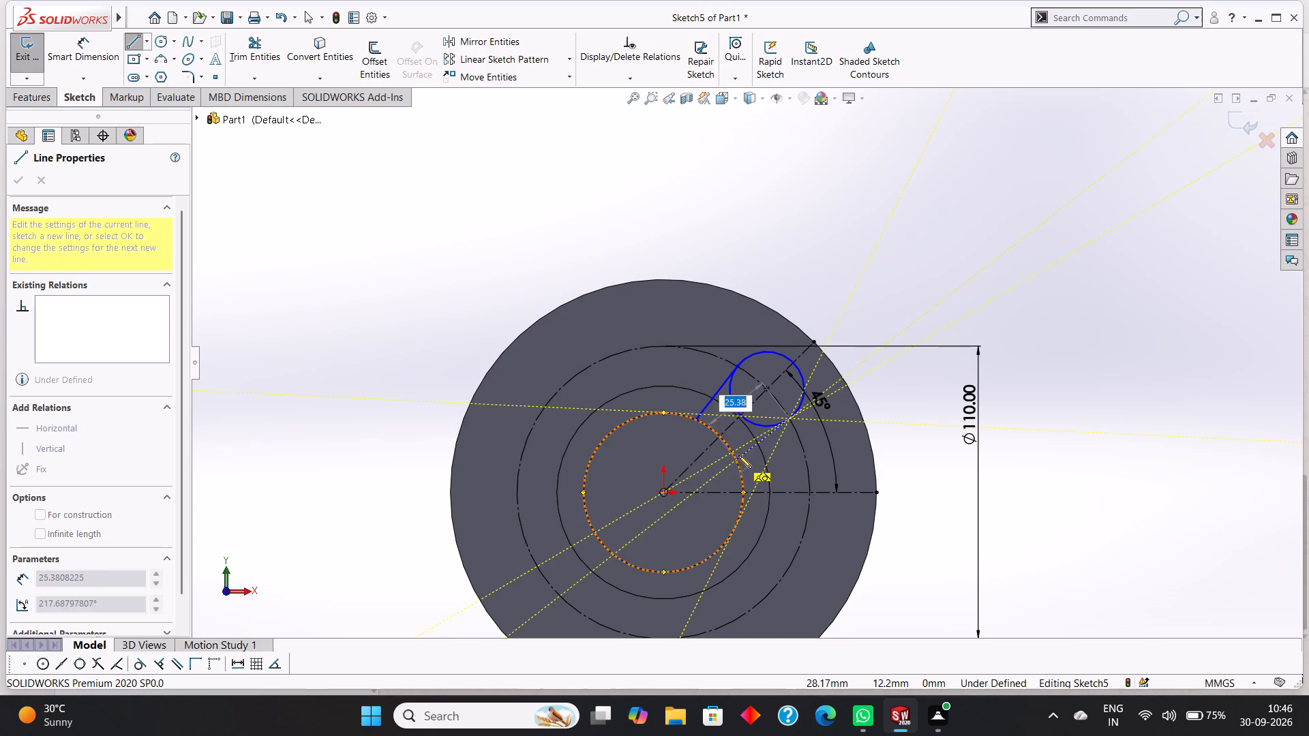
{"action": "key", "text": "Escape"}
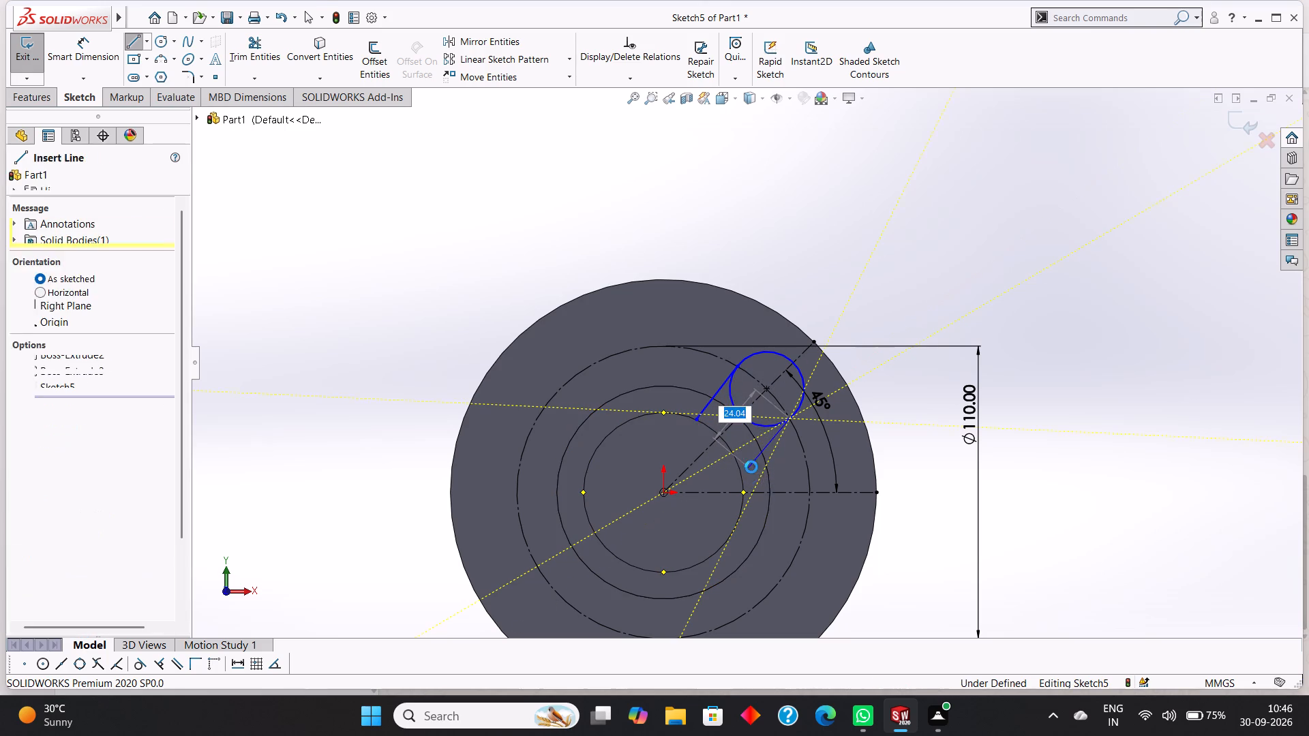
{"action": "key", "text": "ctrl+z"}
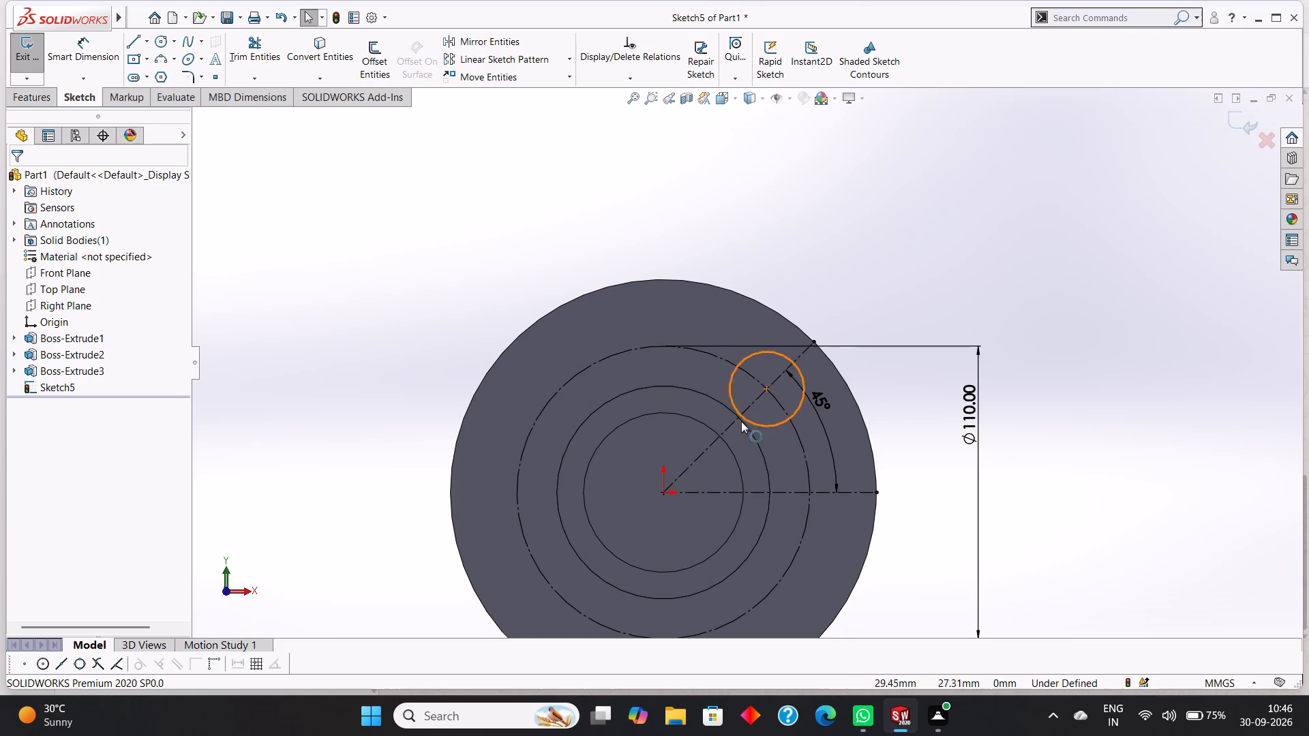
Draw a line about 25 mm long along the 45° centerline, from the small circle's center toward the origin.
{"action": "left_click", "coordinate": [128, 42]}
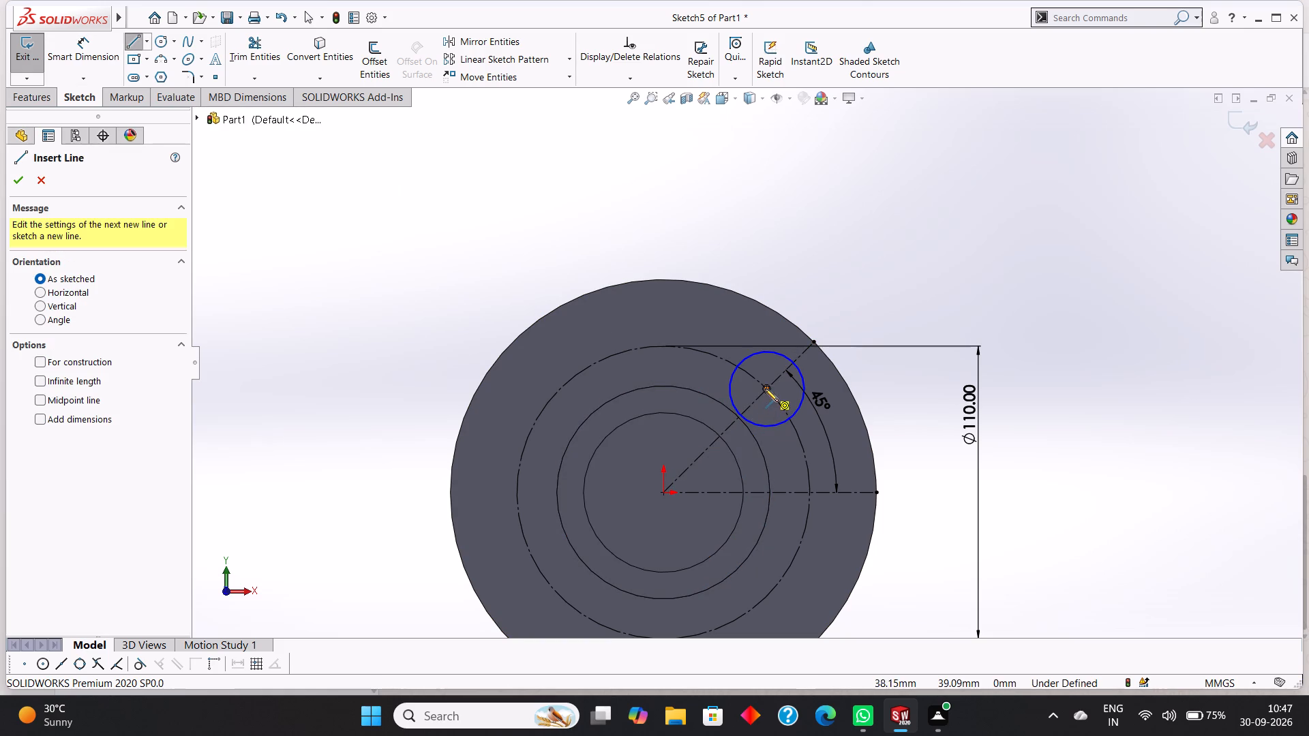
{"action": "left_click", "coordinate": [765, 388]}
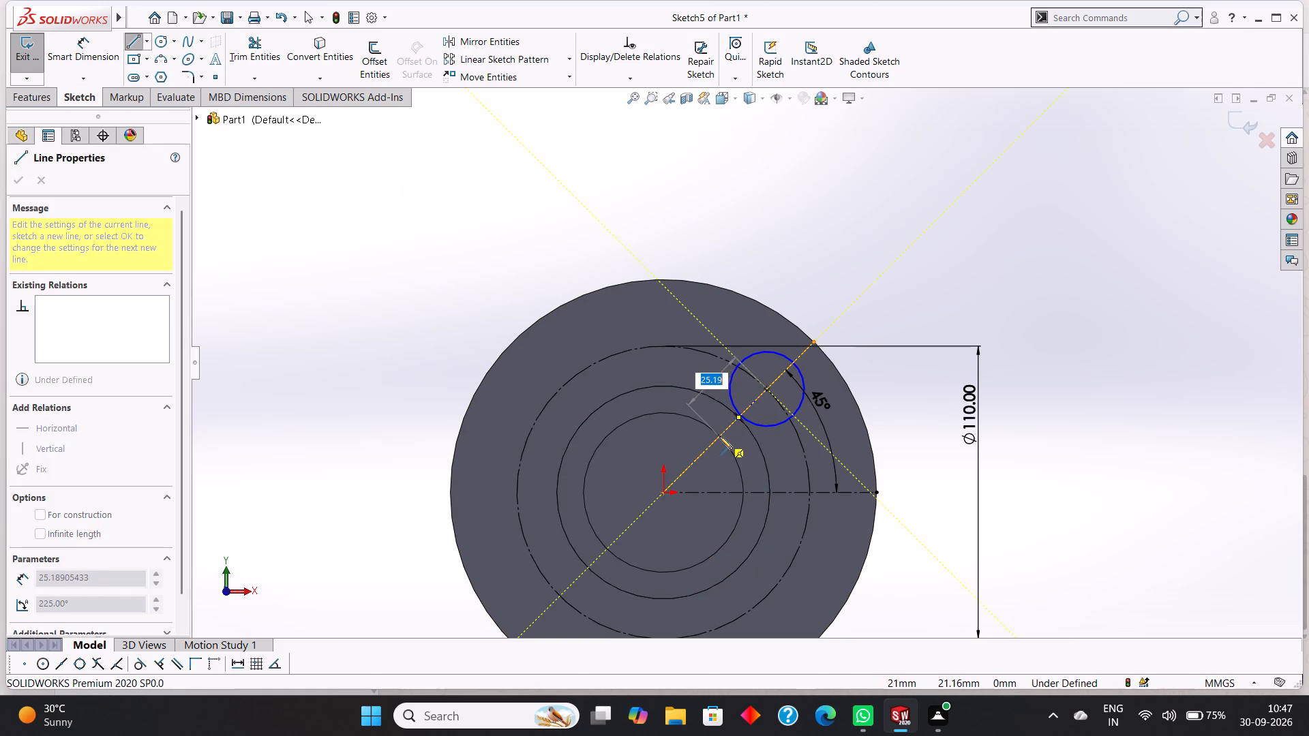
{"action": "left_click", "coordinate": [719, 436]}
{"action": "right_click", "coordinate": [744, 443]}
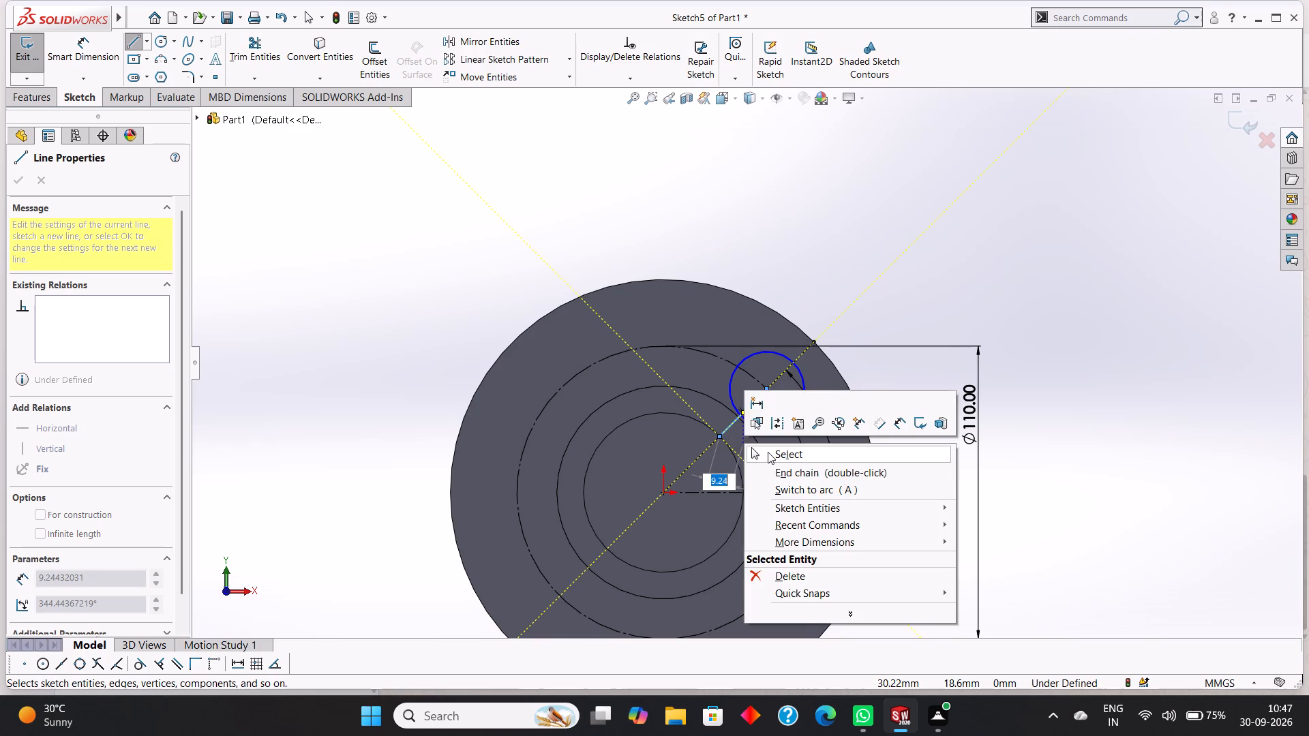
{"action": "left_click", "coordinate": [770, 454]}
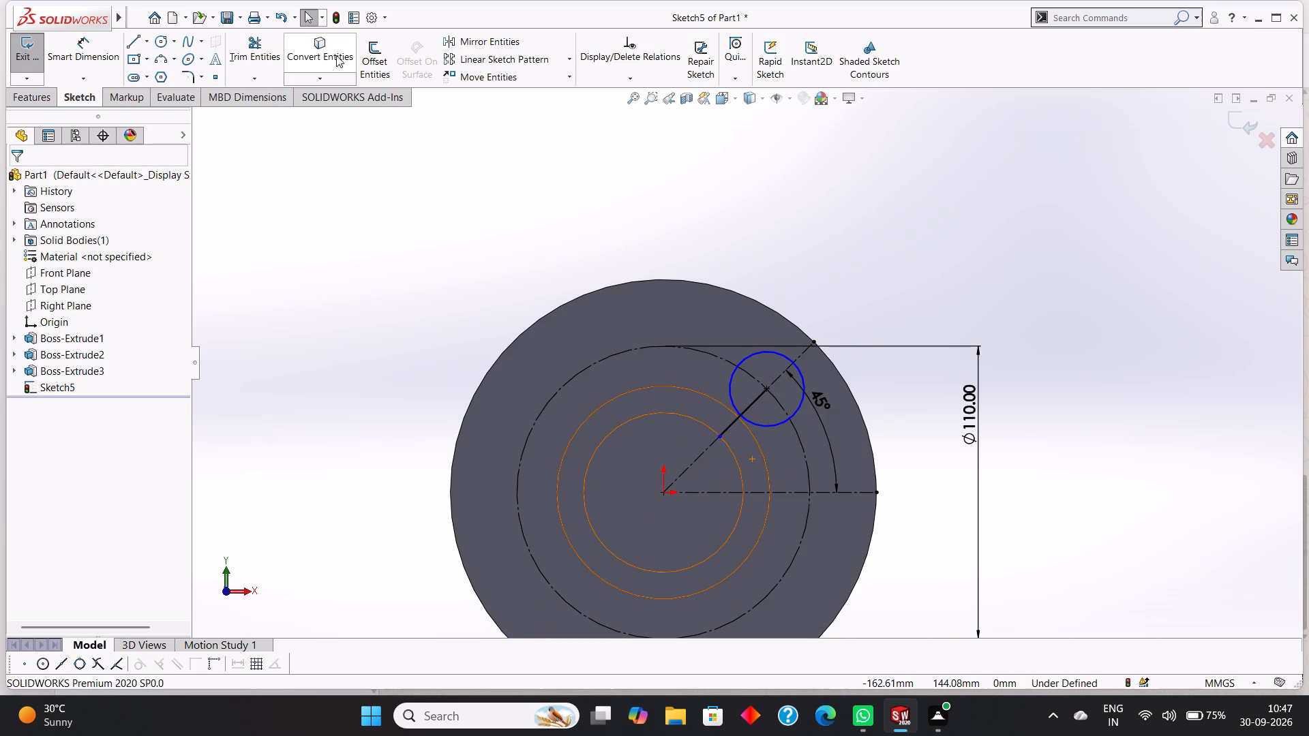
Offset the new 45° line by 14 mm in both directions with dimensions added.
{"action": "left_click", "coordinate": [370, 52]}
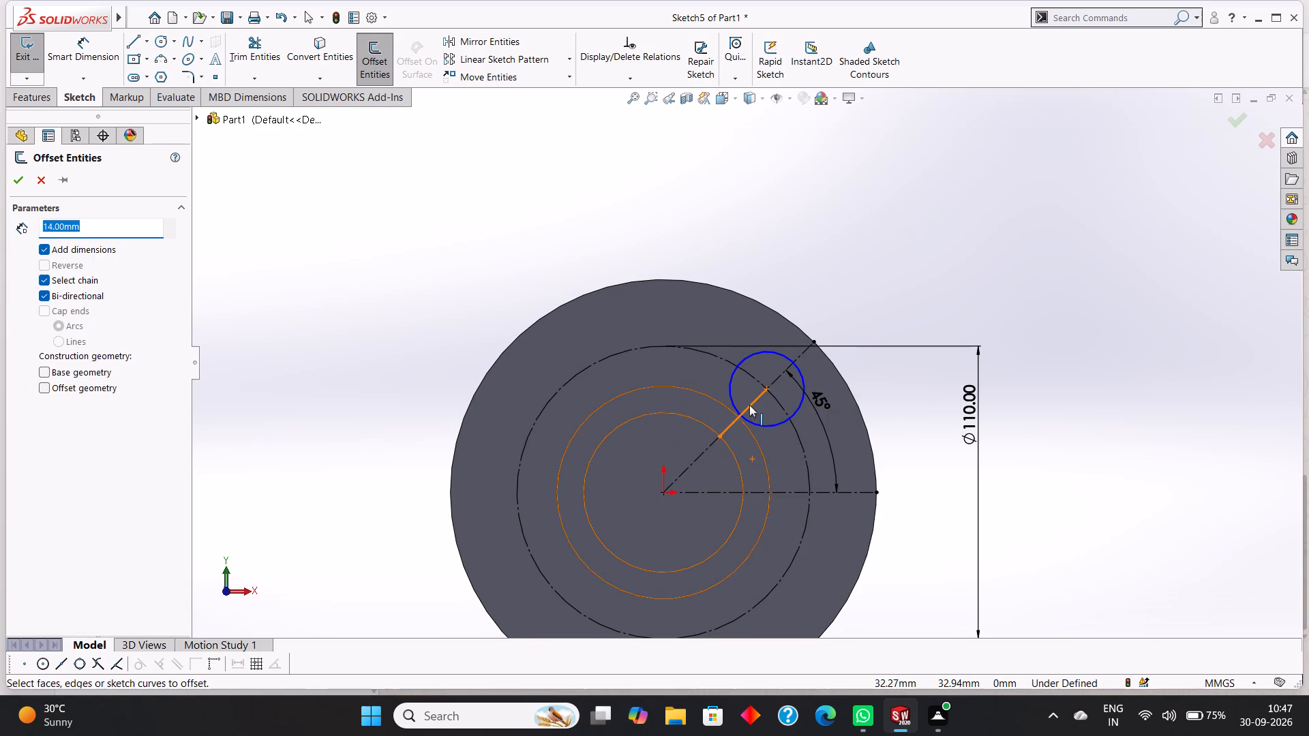
{"action": "left_click", "coordinate": [749, 405]}
{"action": "scroll", "coordinate": [734, 374], "scroll_direction": "down", "scroll_amount": 6}
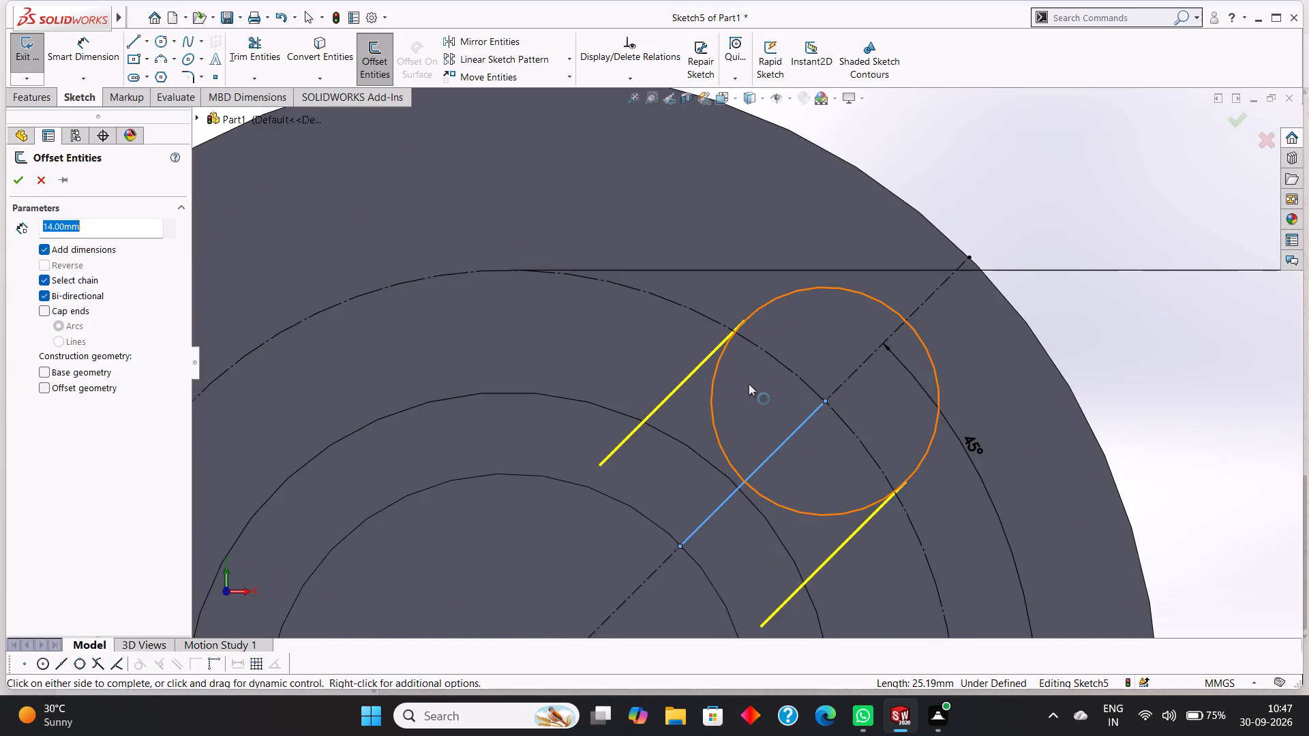
{"action": "scroll", "coordinate": [743, 293], "scroll_direction": "down", "scroll_amount": 4}
{"action": "scroll", "coordinate": [746, 383], "scroll_direction": "down", "scroll_amount": 4}
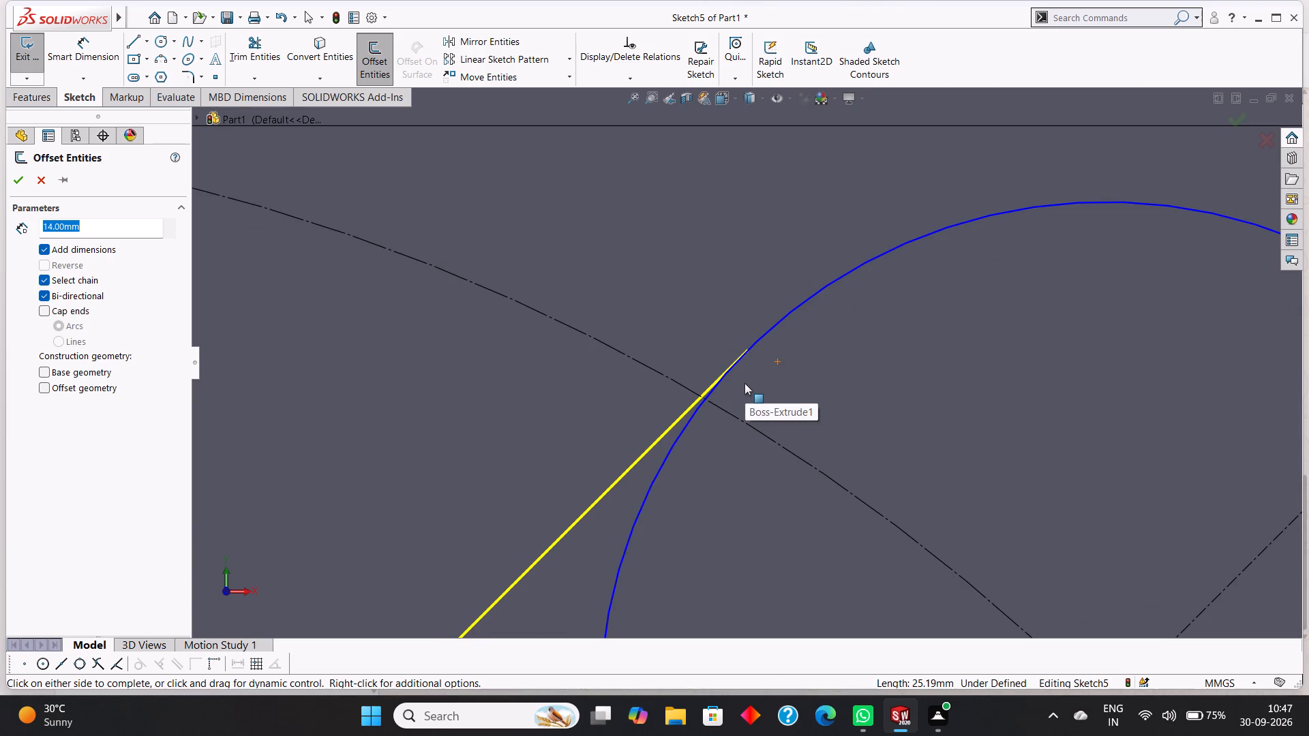
{"action": "scroll", "coordinate": [744, 383], "scroll_direction": "down", "scroll_amount": 3}
{"action": "scroll", "coordinate": [744, 385], "scroll_direction": "up", "scroll_amount": 4}
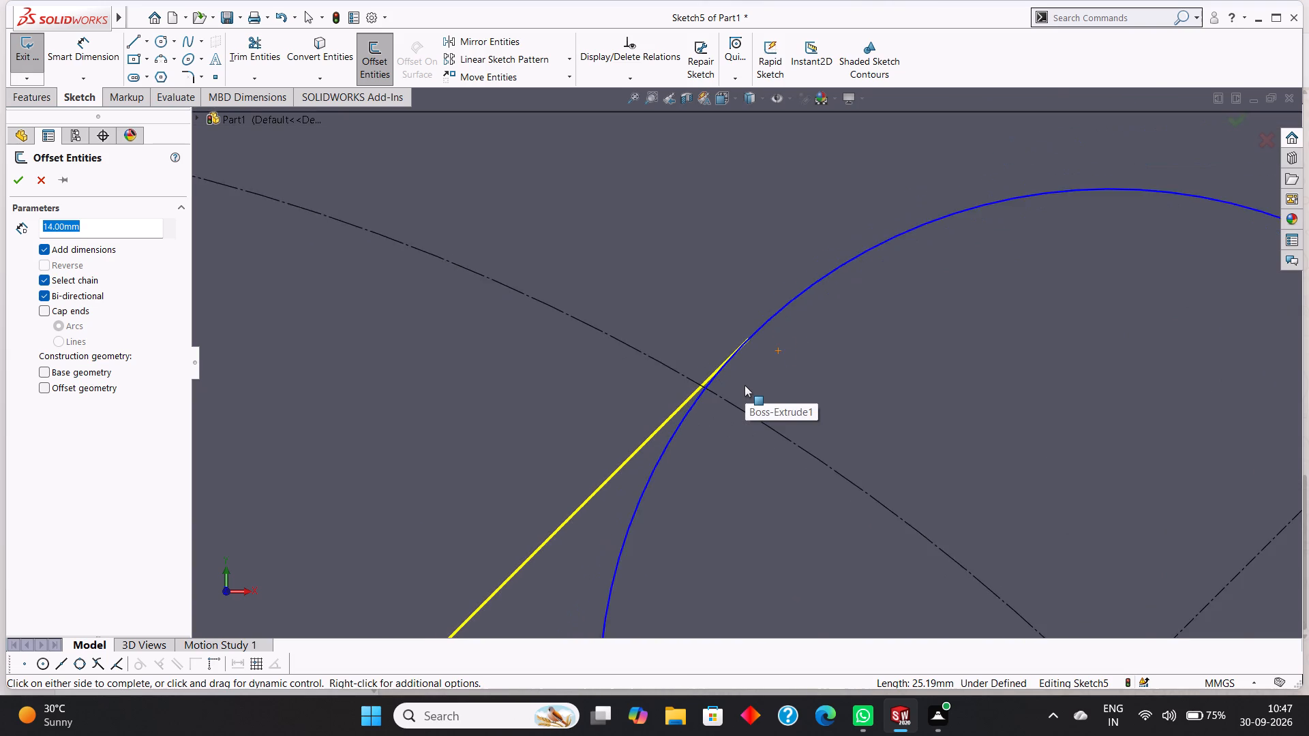
{"action": "scroll", "coordinate": [744, 385], "scroll_direction": "up", "scroll_amount": 13}
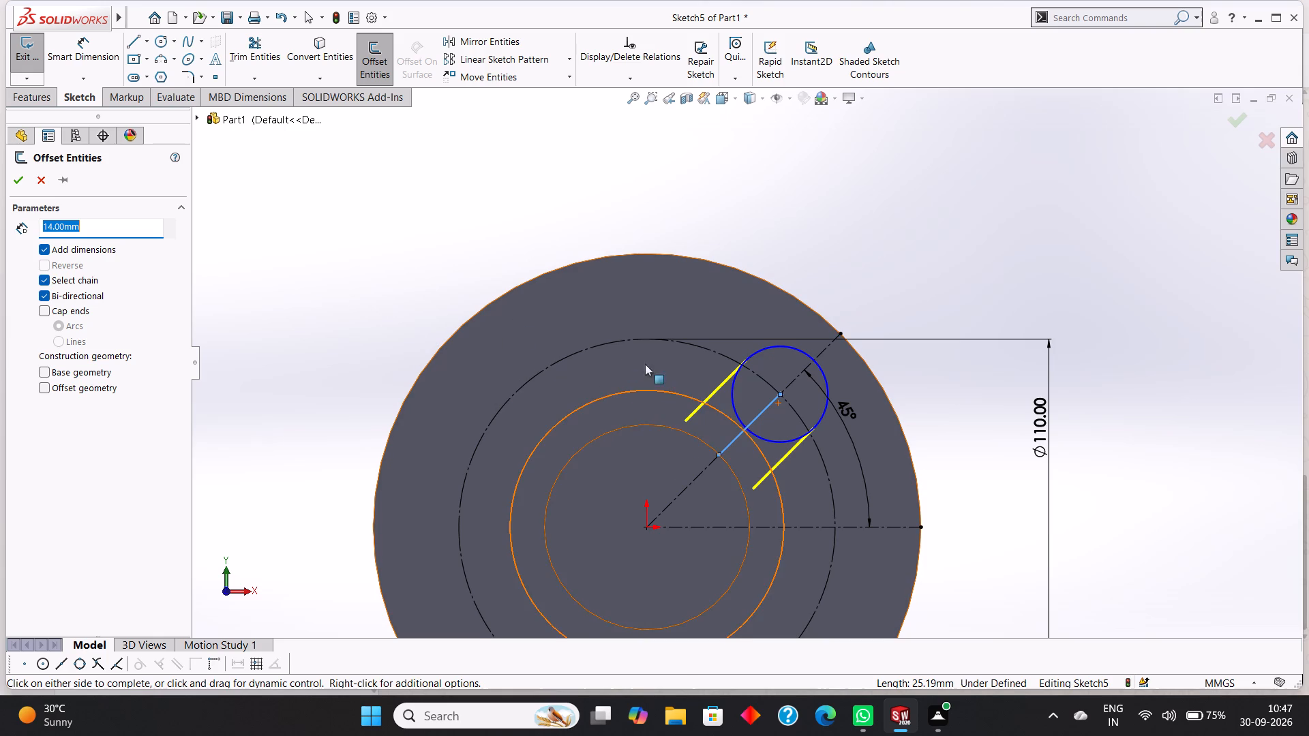
{"action": "scroll", "coordinate": [714, 391], "scroll_direction": "up", "scroll_amount": 3}
{"action": "scroll", "coordinate": [714, 391], "scroll_direction": "down", "scroll_amount": 1}
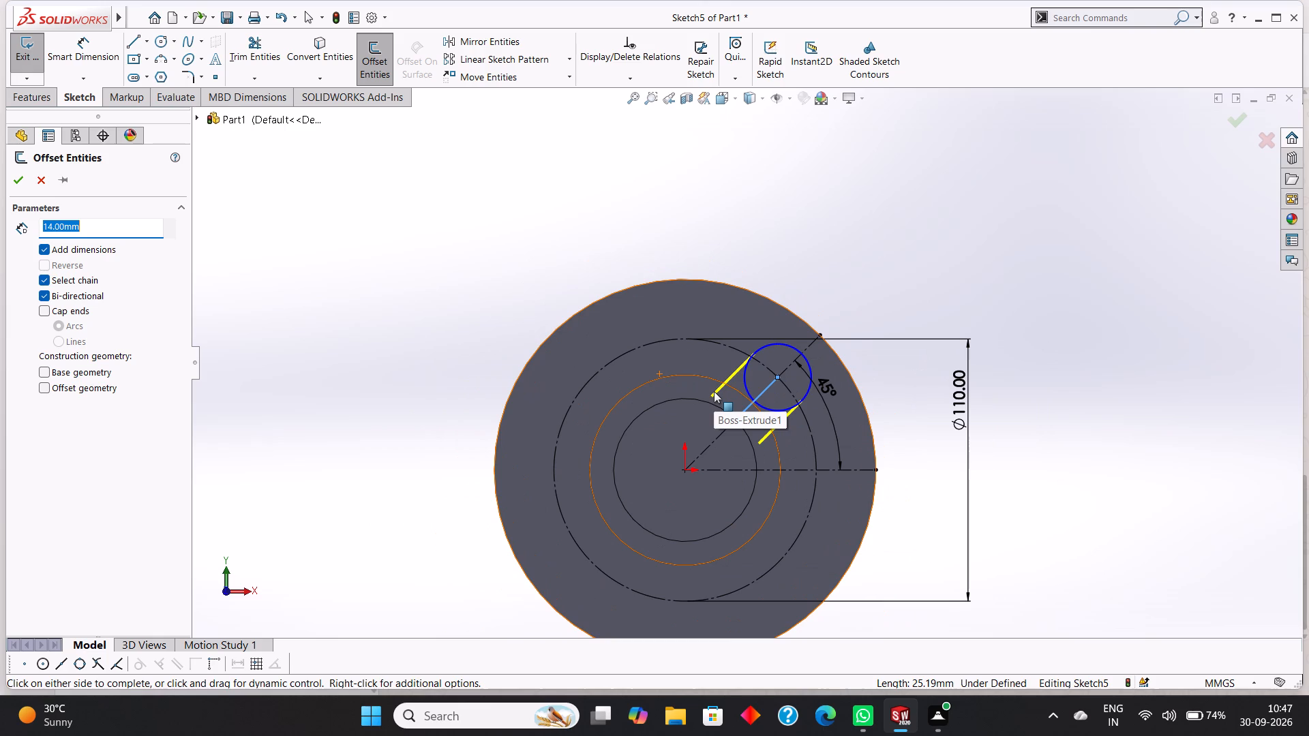
{"action": "scroll", "coordinate": [714, 391], "scroll_direction": "up", "scroll_amount": 1}
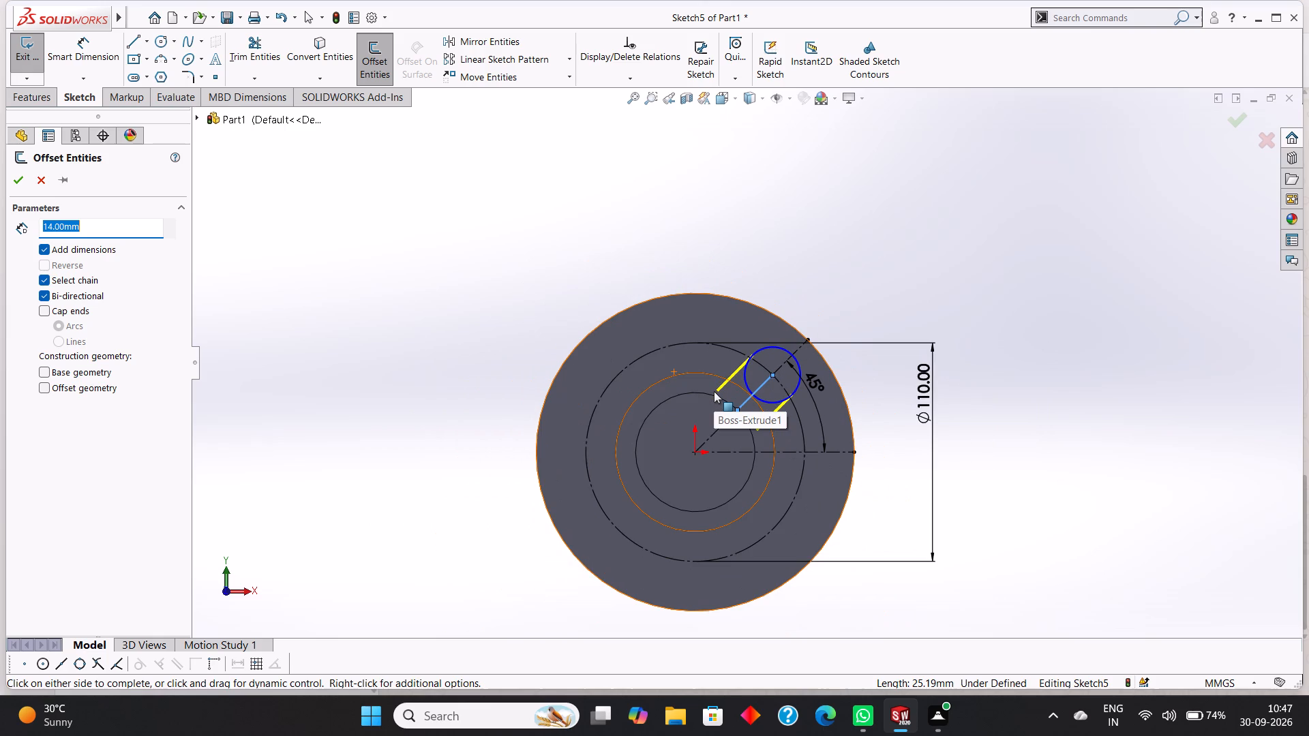
{"action": "scroll", "coordinate": [723, 367], "scroll_direction": "down", "scroll_amount": 1}
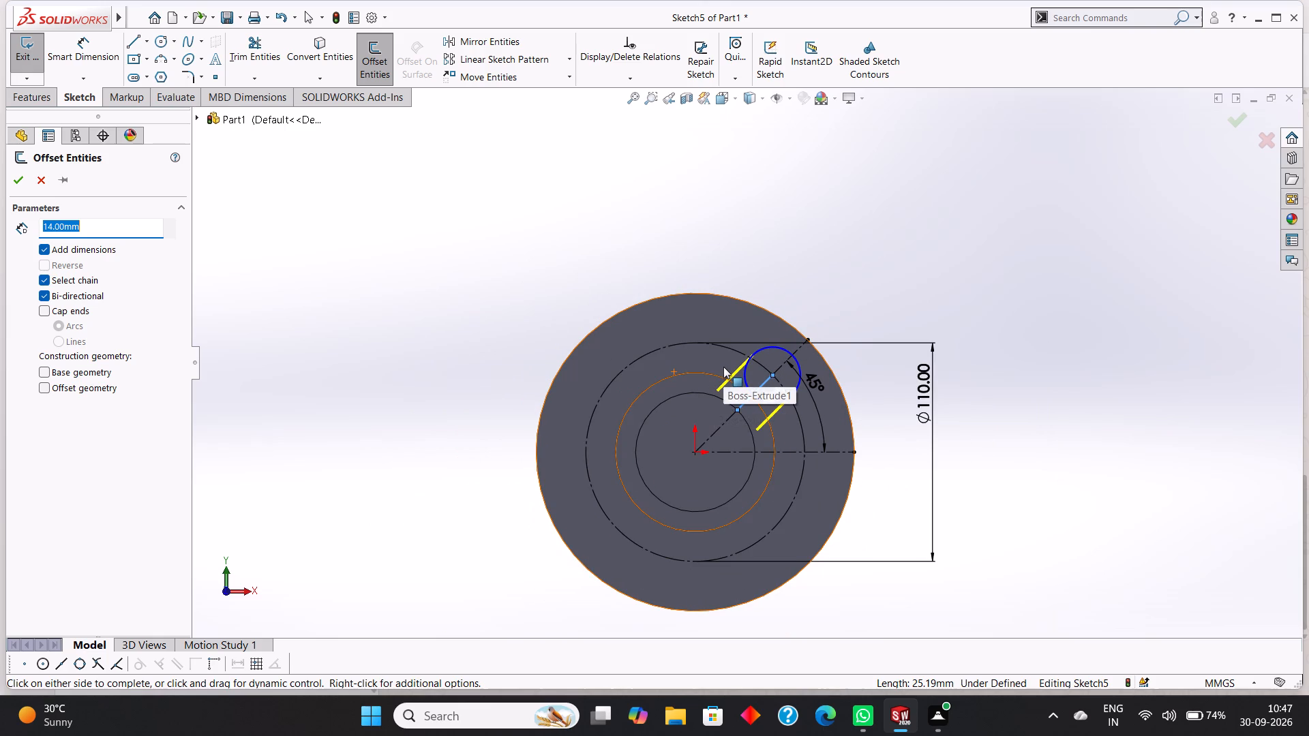
{"action": "scroll", "coordinate": [723, 367], "scroll_direction": "down", "scroll_amount": 3}
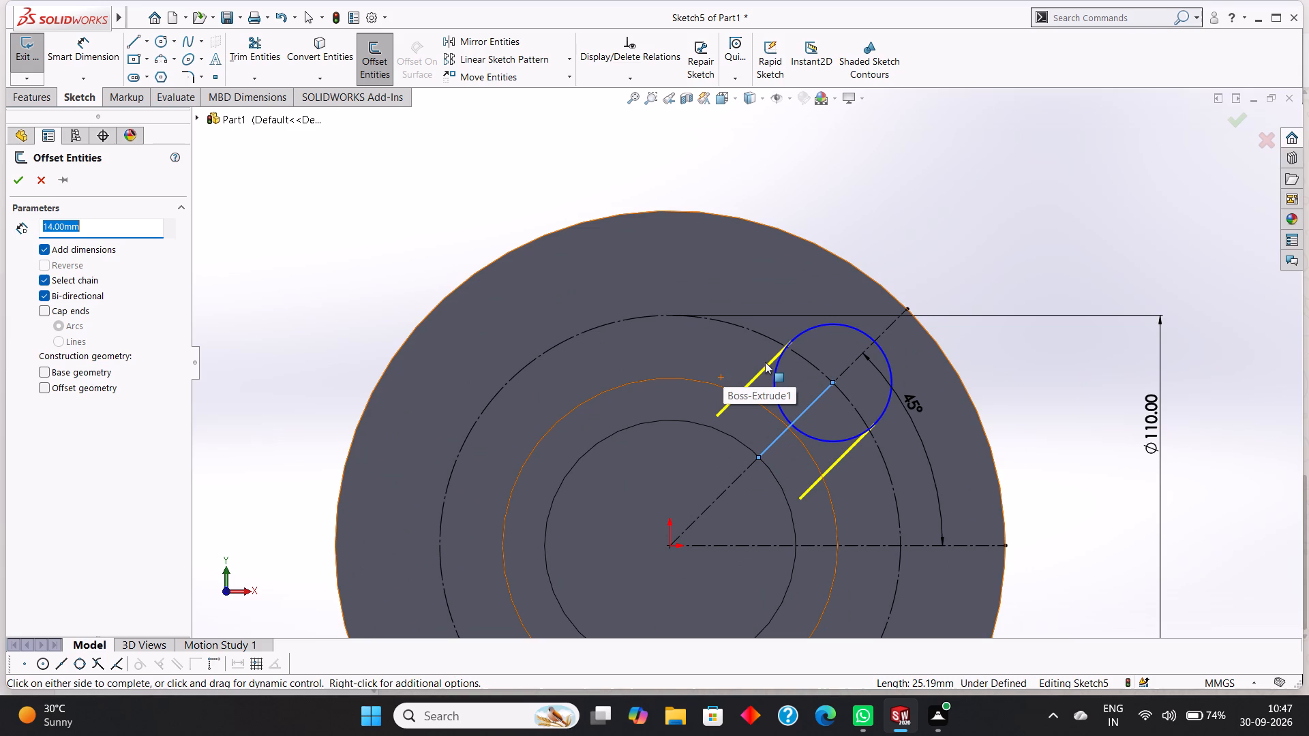
{"action": "scroll", "coordinate": [765, 362], "scroll_direction": "up", "scroll_amount": 1}
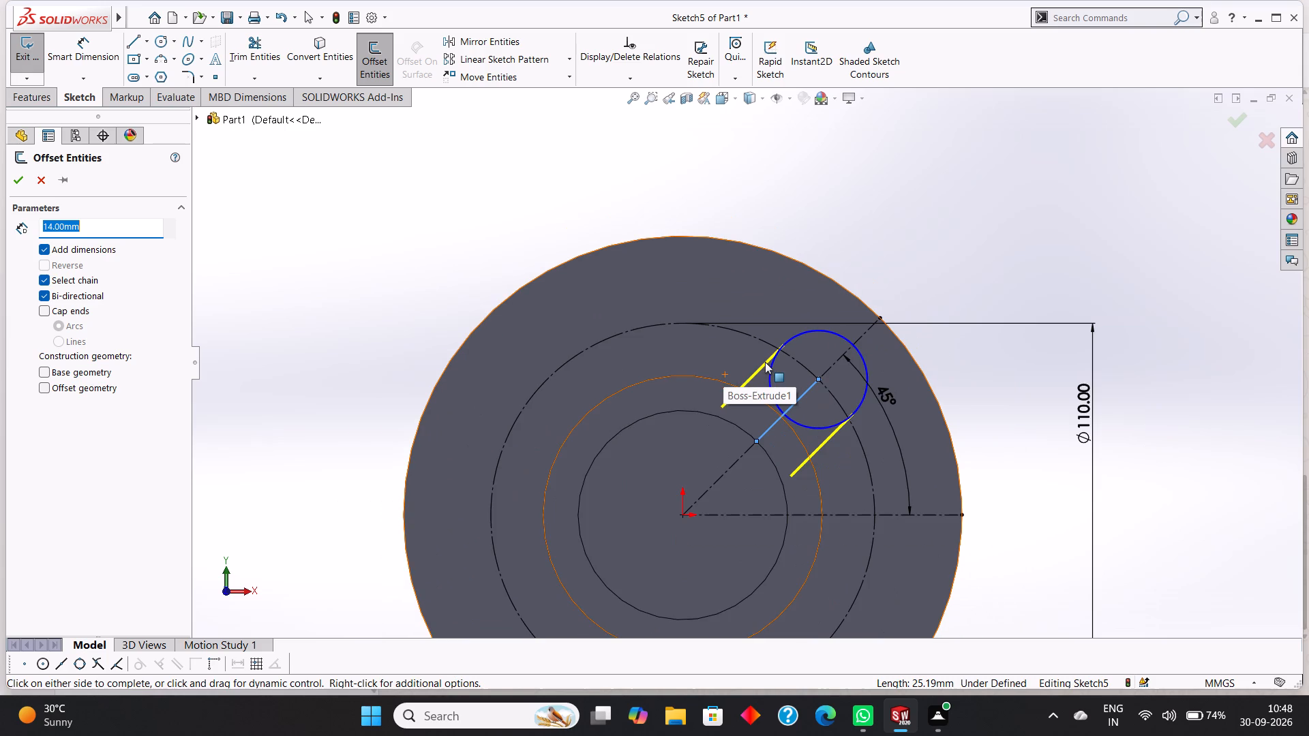
{"action": "scroll", "coordinate": [765, 362], "scroll_direction": "up", "scroll_amount": 2}
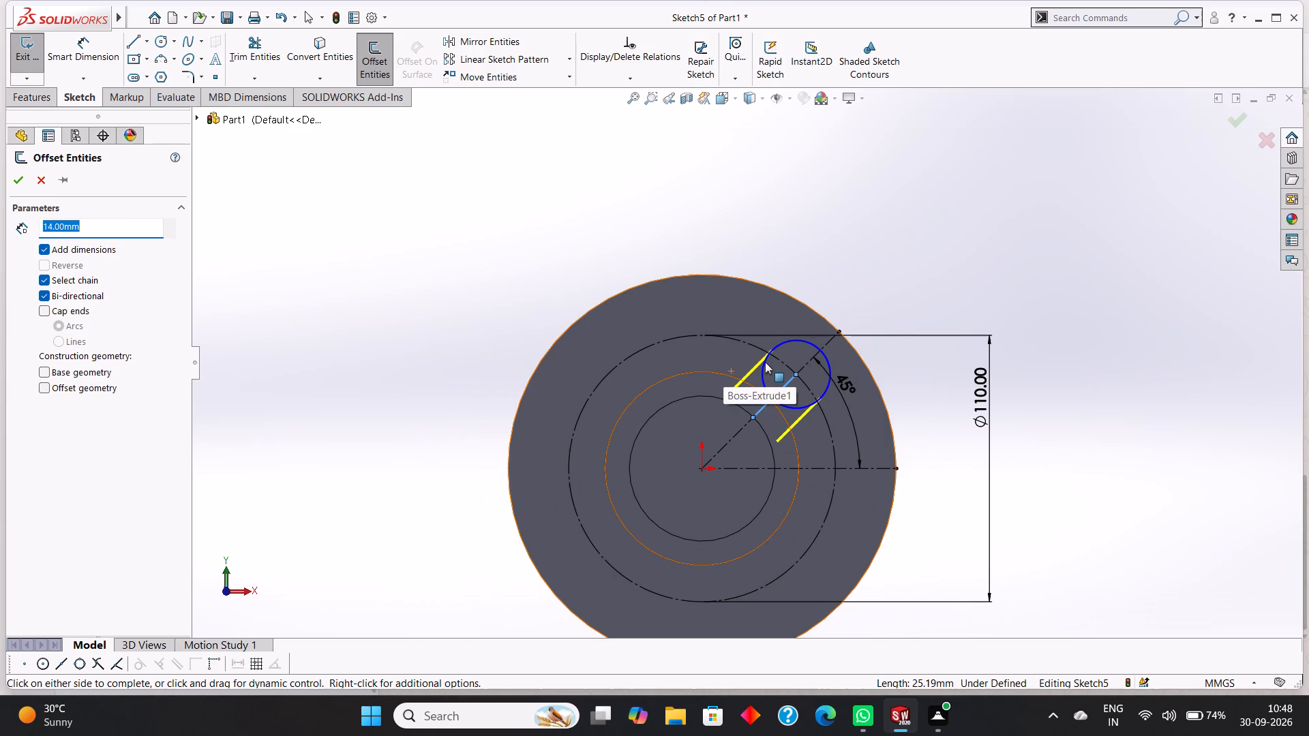
{"action": "scroll", "coordinate": [765, 362], "scroll_direction": "down", "scroll_amount": 2}
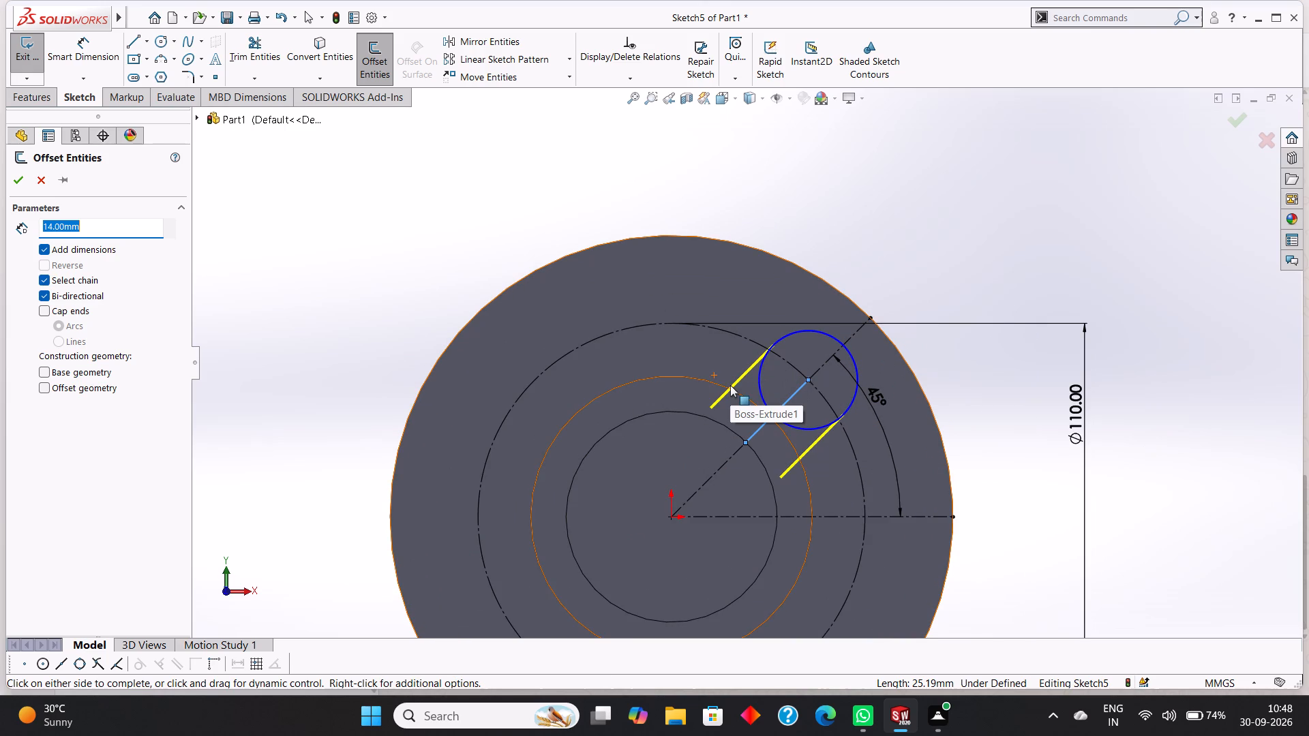
{"action": "left_click", "coordinate": [19, 183]}
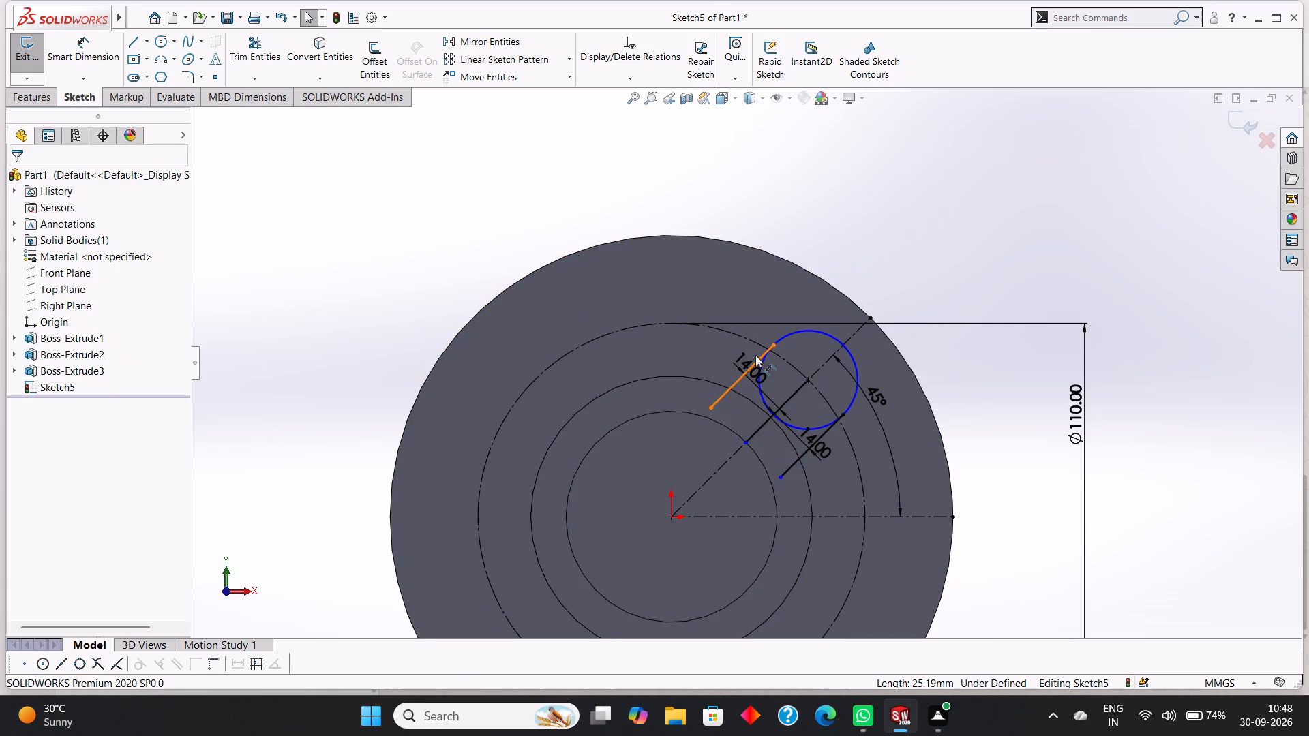
Extend the upper offset line with a collinear line about 3 mm long to the innermost circular edge.
{"action": "left_click", "coordinate": [136, 35]}
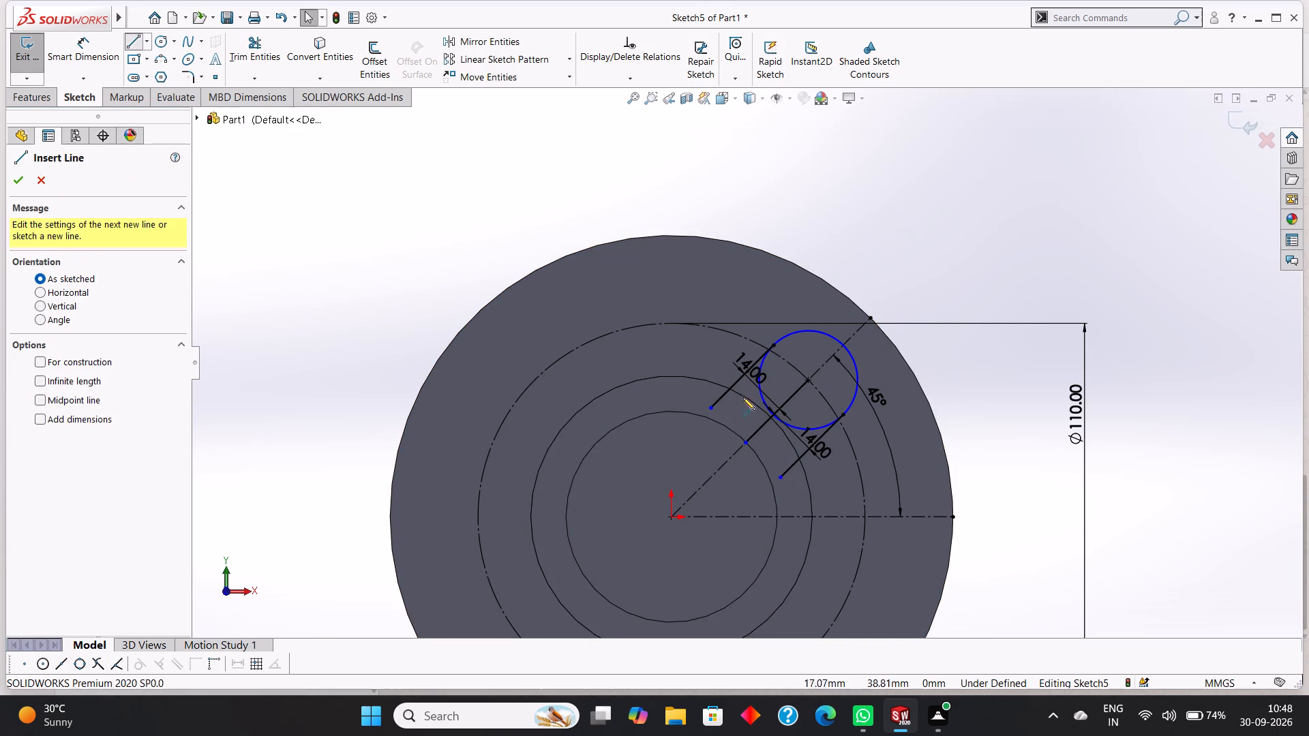
{"action": "left_click", "coordinate": [712, 408]}
{"action": "left_click", "coordinate": [701, 418]}
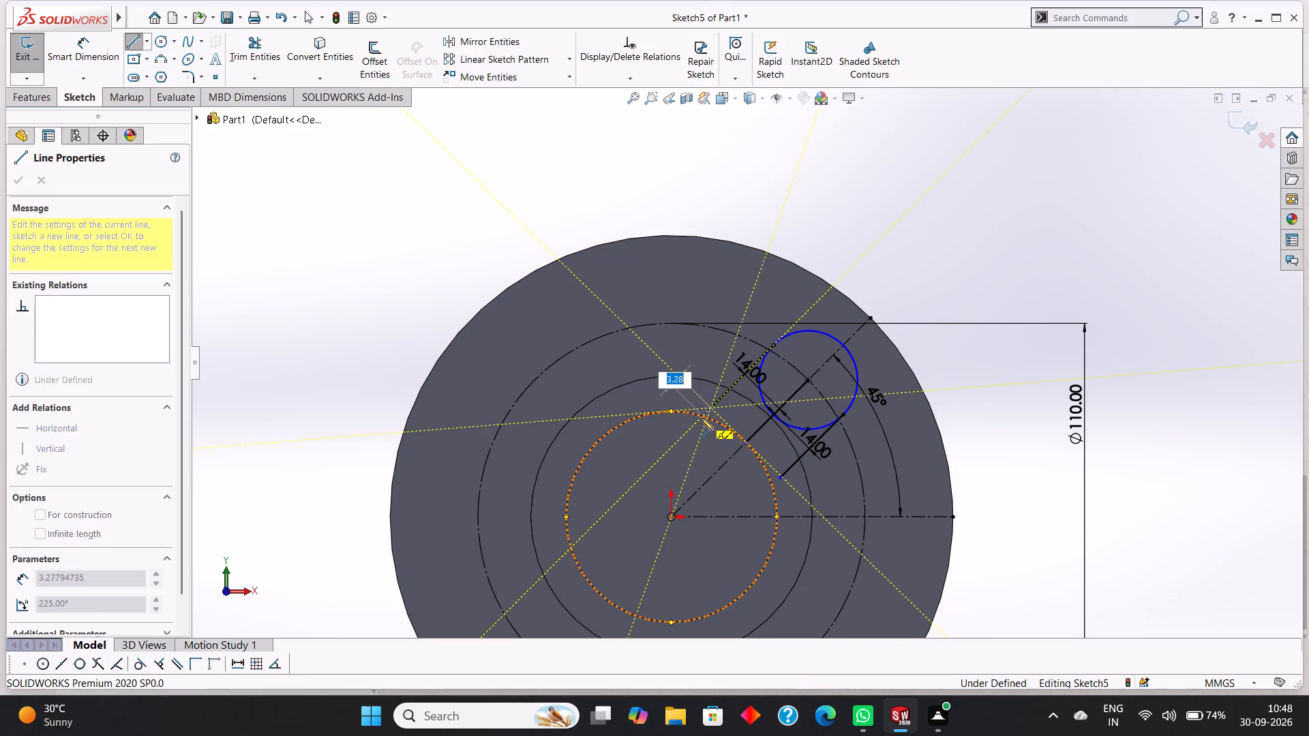
{"action": "right_click", "coordinate": [672, 358]}
{"action": "left_click", "coordinate": [700, 362]}
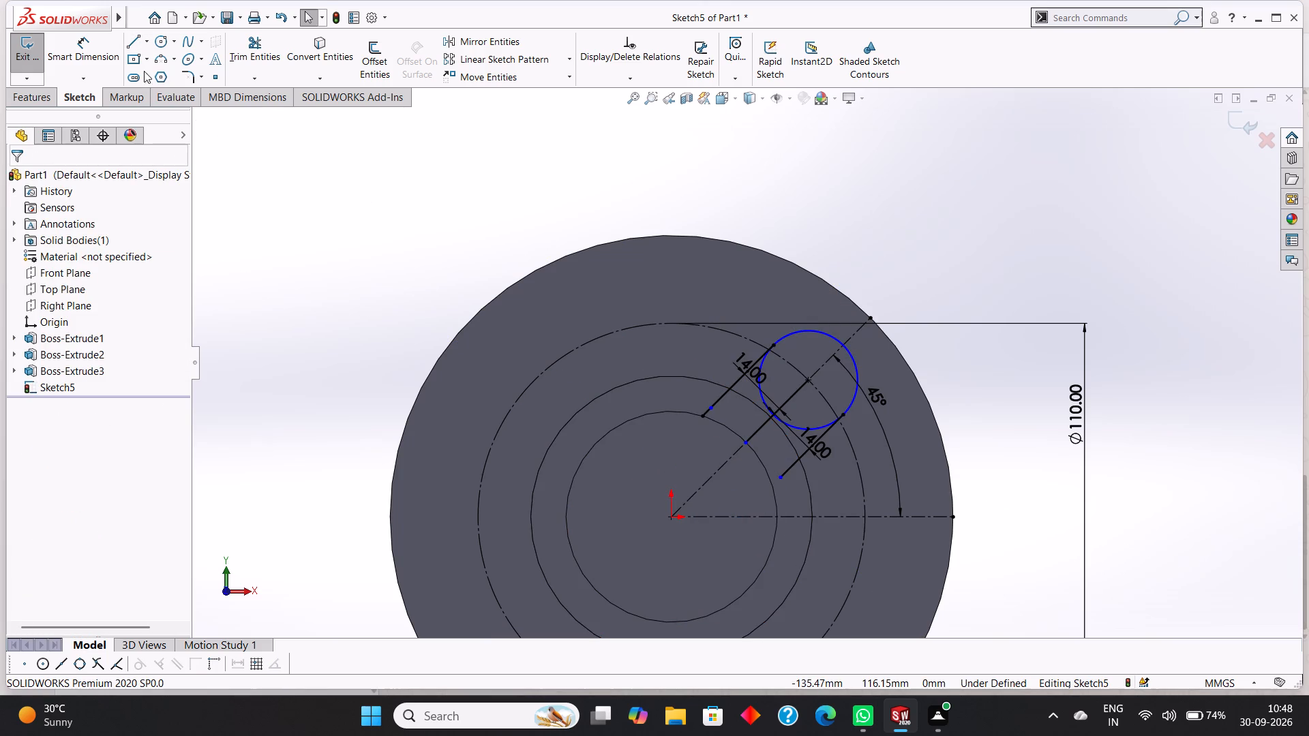
Extend the lower offset line with a short line from its inner end to the innermost circular edge.
{"action": "left_click", "coordinate": [136, 39]}
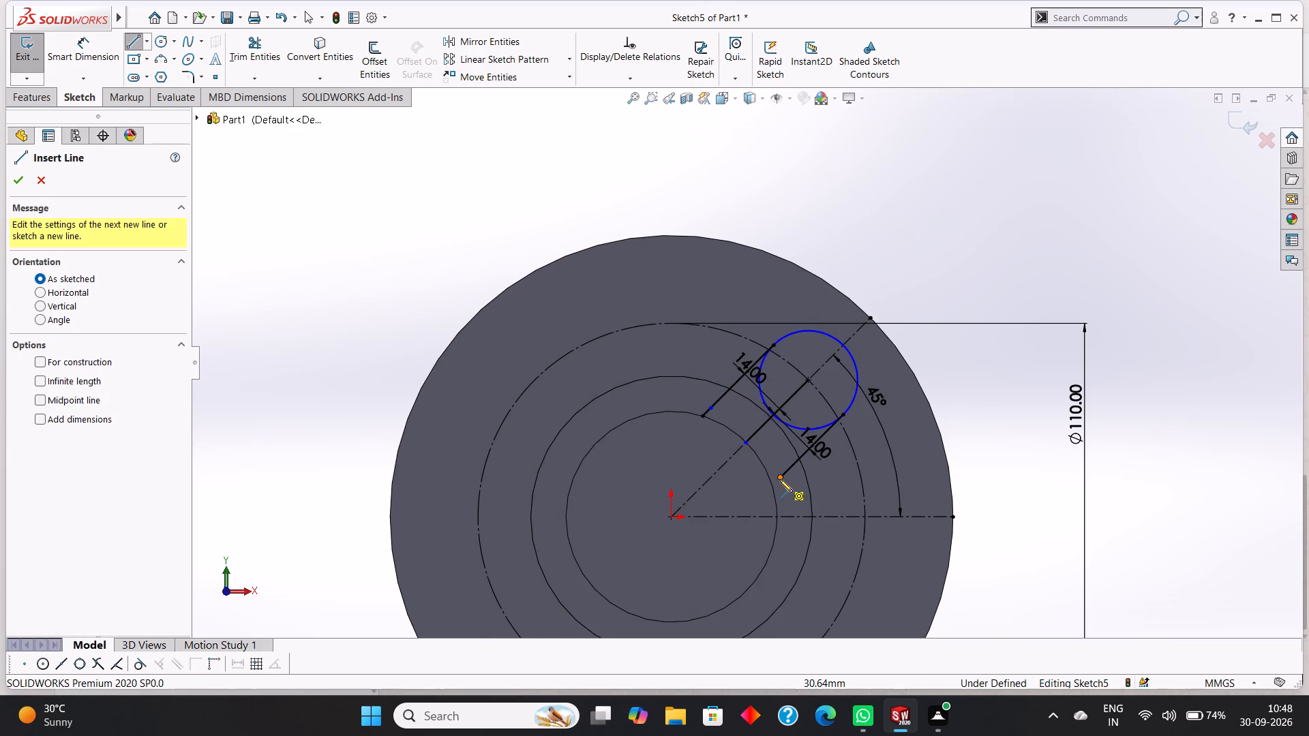
{"action": "left_click", "coordinate": [778, 477]}
{"action": "left_click", "coordinate": [766, 486]}
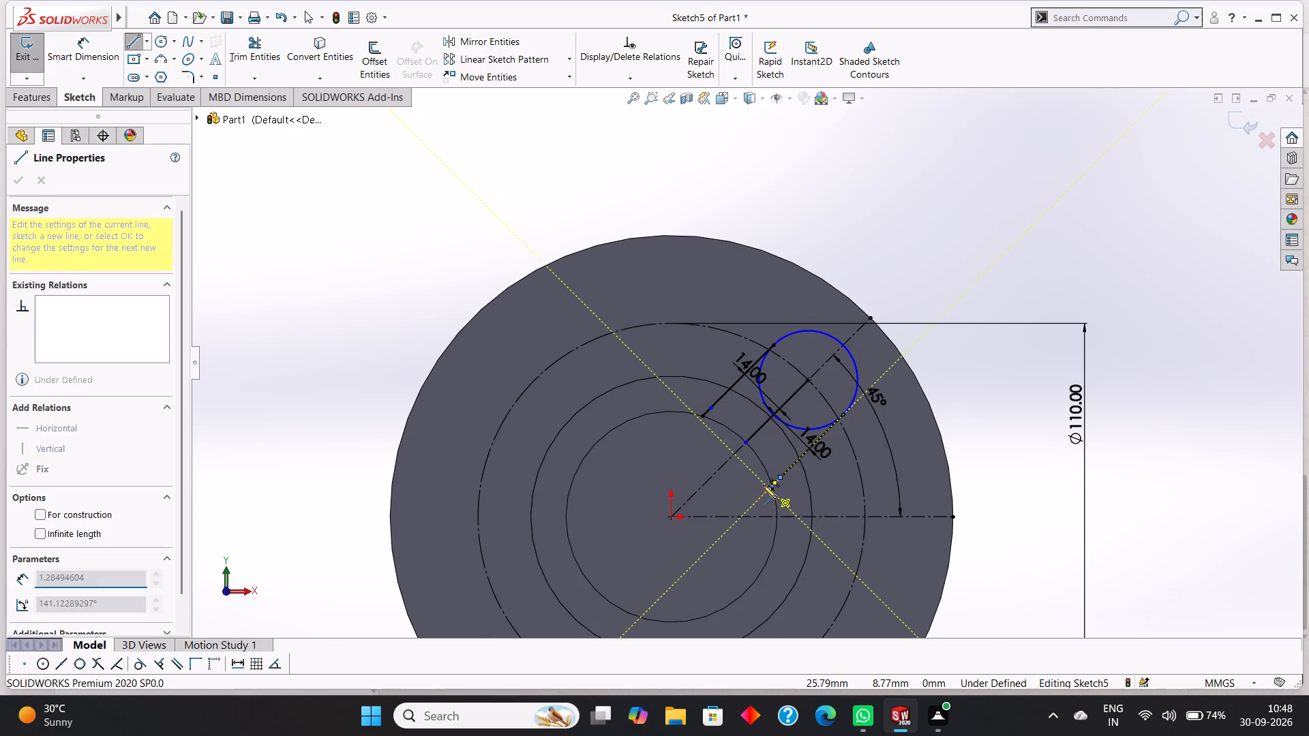
{"action": "right_click", "coordinate": [796, 494]}
{"action": "left_click", "coordinate": [834, 502]}
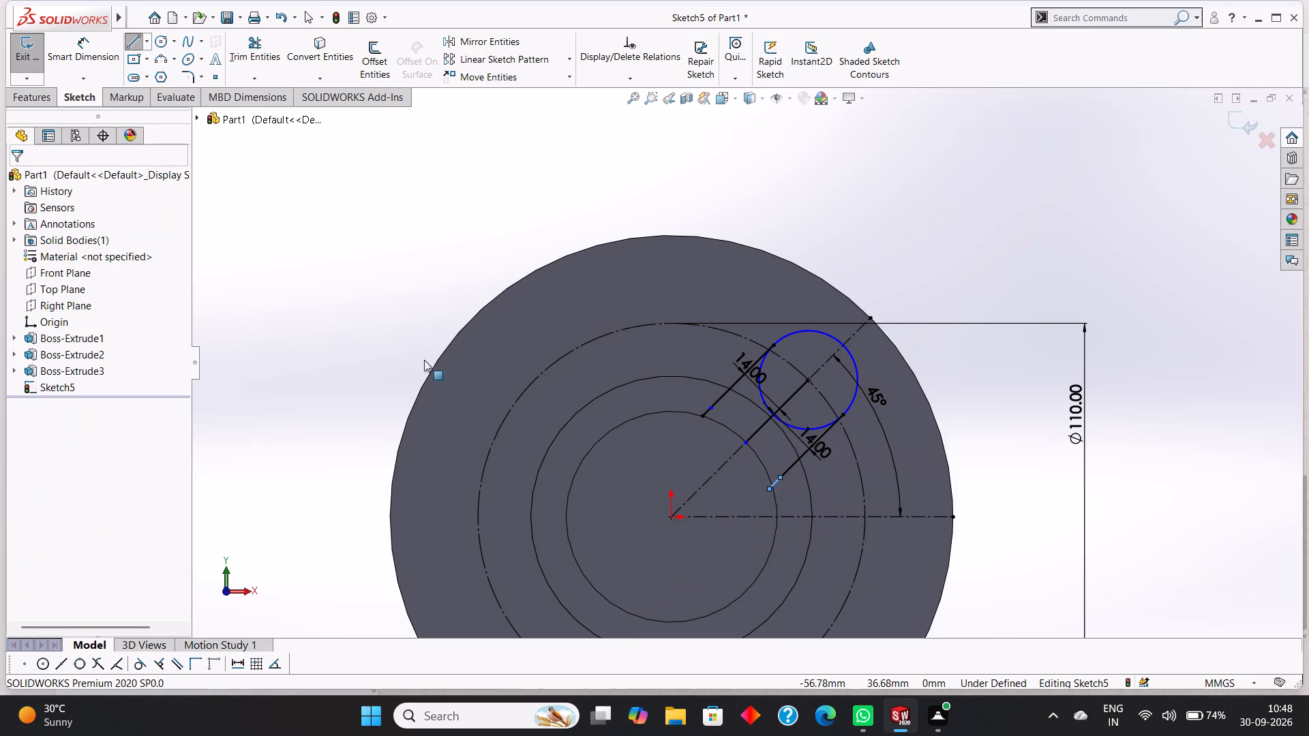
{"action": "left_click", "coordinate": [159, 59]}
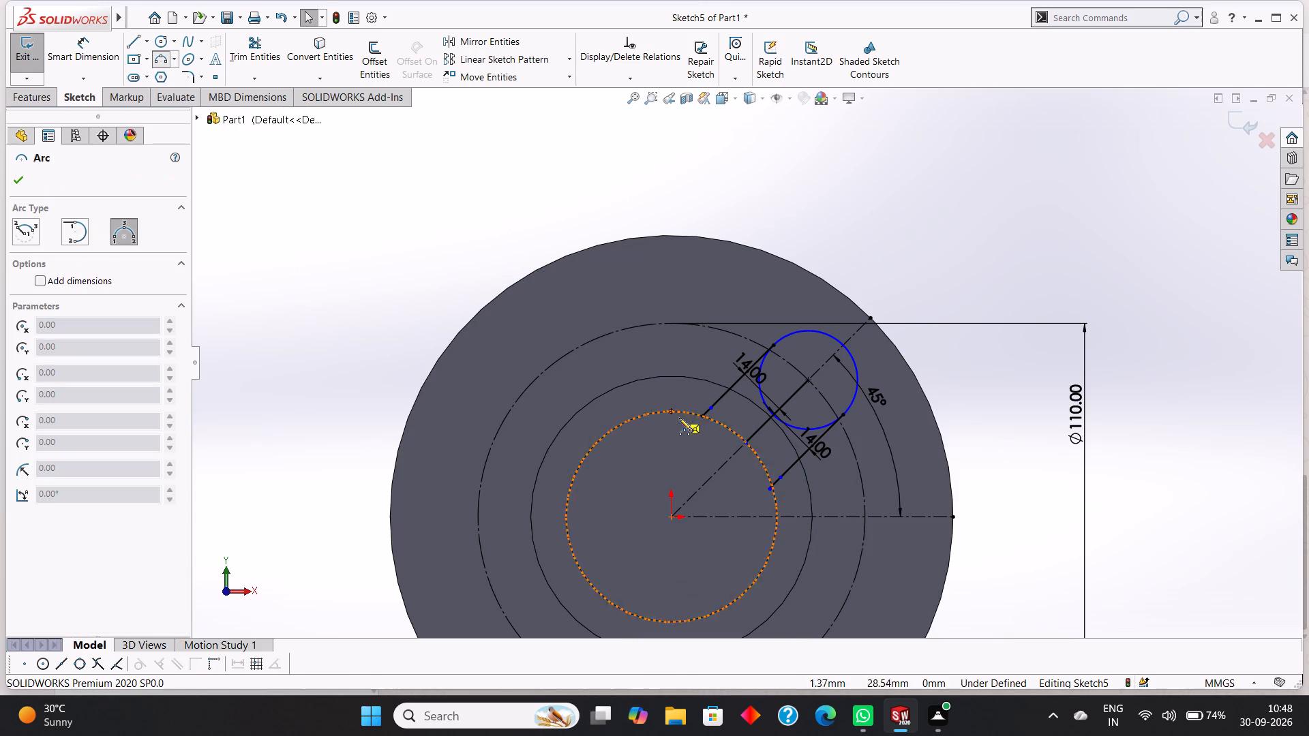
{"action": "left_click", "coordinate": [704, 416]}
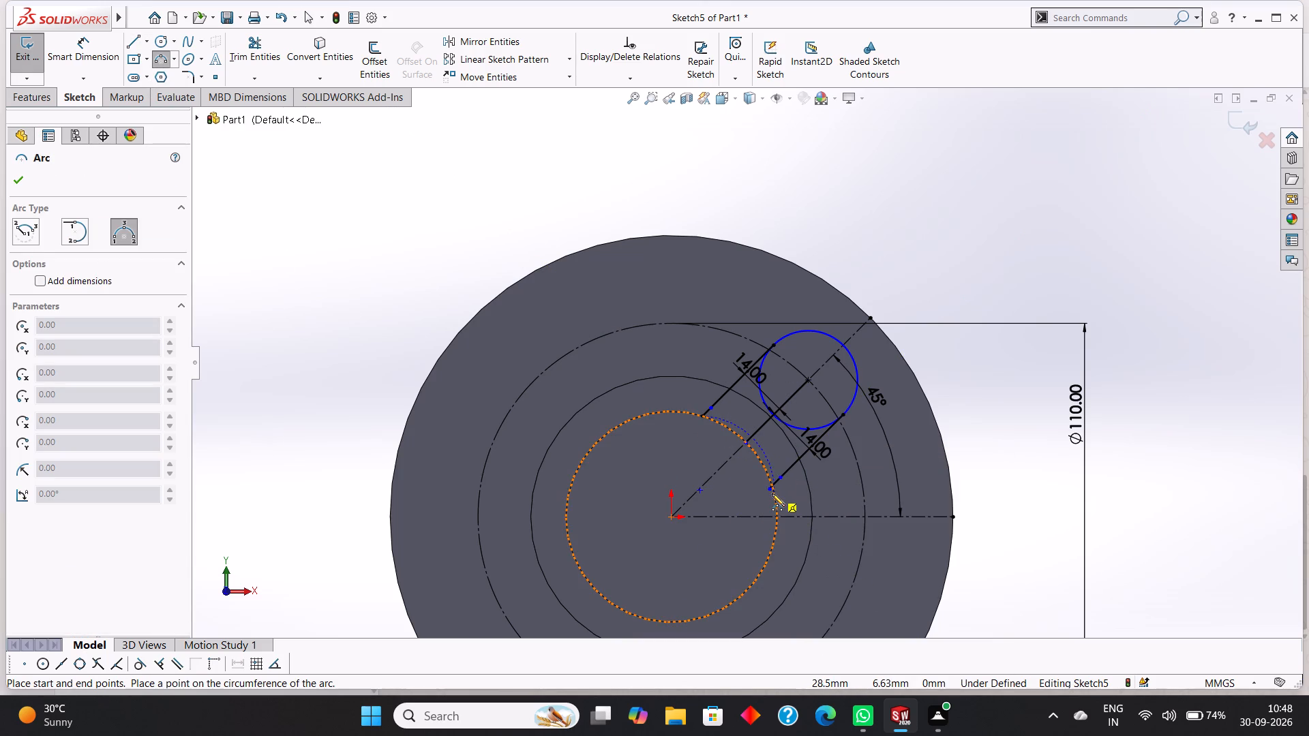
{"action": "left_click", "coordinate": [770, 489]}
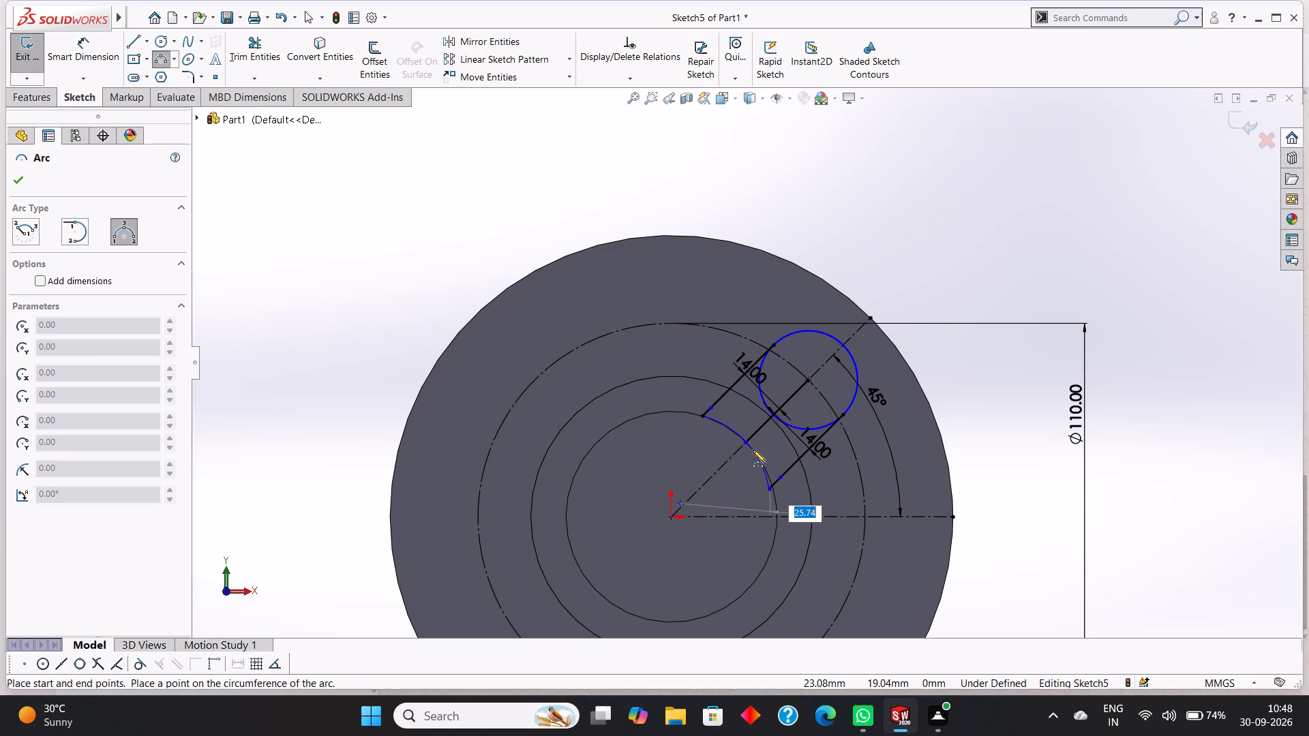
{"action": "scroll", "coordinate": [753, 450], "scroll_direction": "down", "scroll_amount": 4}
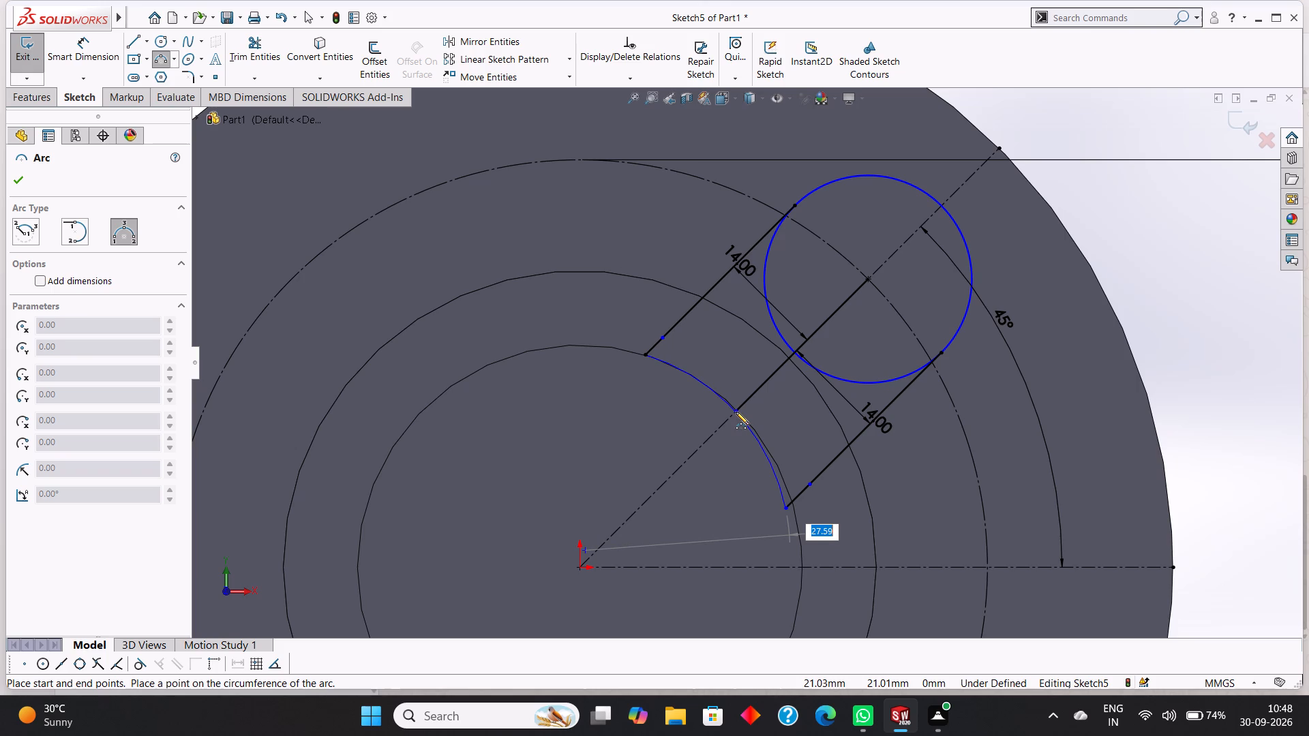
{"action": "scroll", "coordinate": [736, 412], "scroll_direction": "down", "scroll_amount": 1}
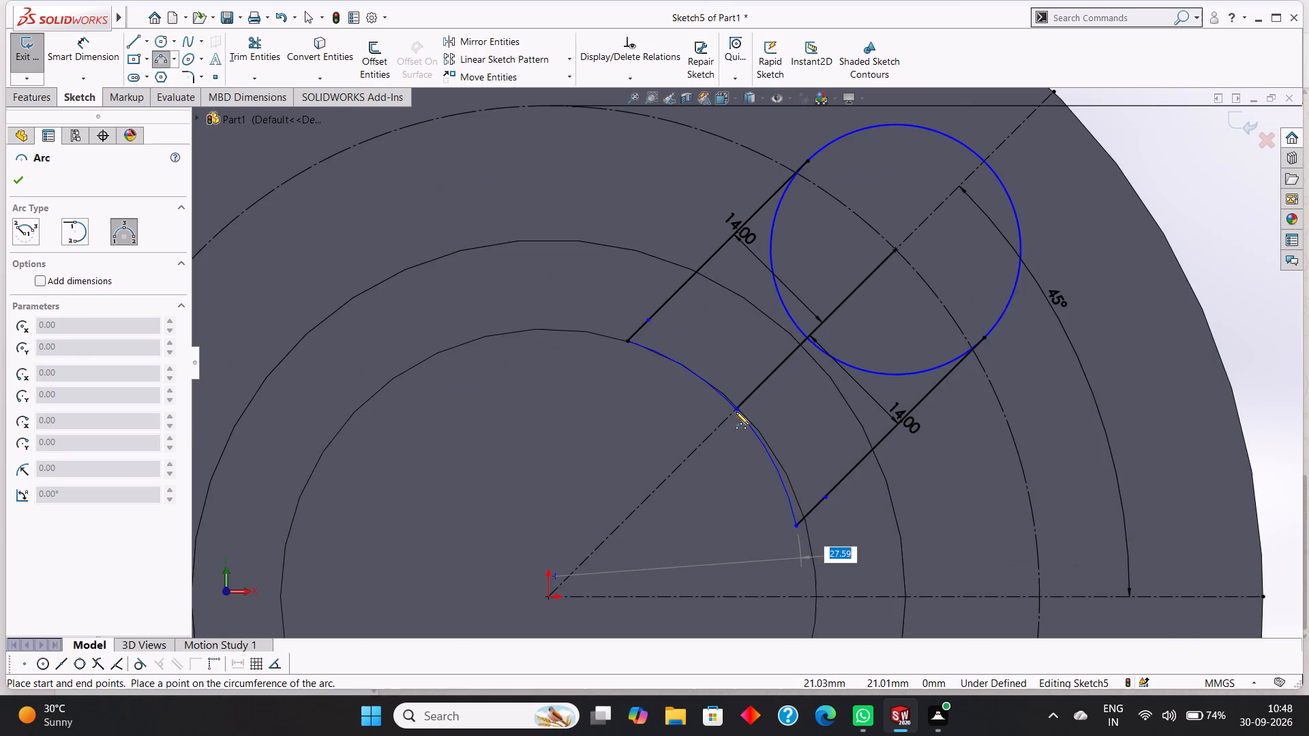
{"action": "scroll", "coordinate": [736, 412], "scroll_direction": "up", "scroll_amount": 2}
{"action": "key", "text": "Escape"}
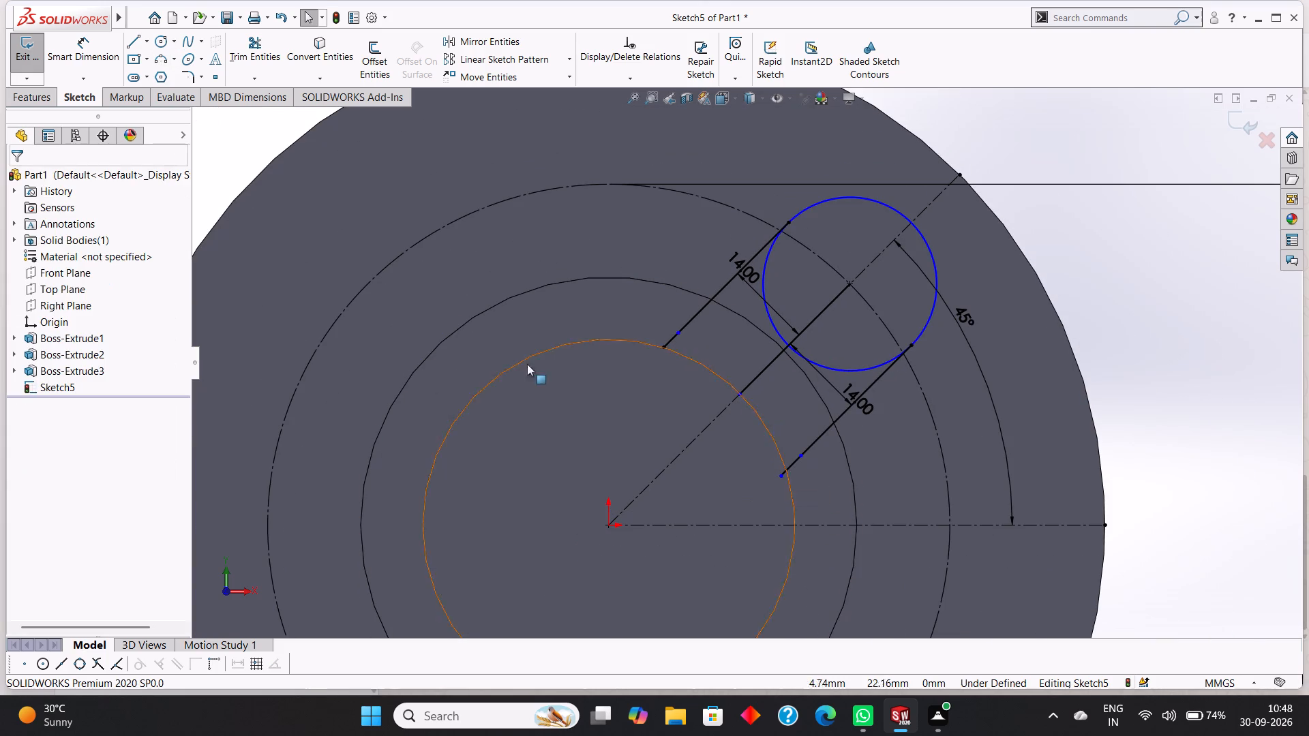
Sketch a circle of 30 mm radius centered on the origin, matching the innermost circular edge.
{"action": "left_click", "coordinate": [154, 38]}
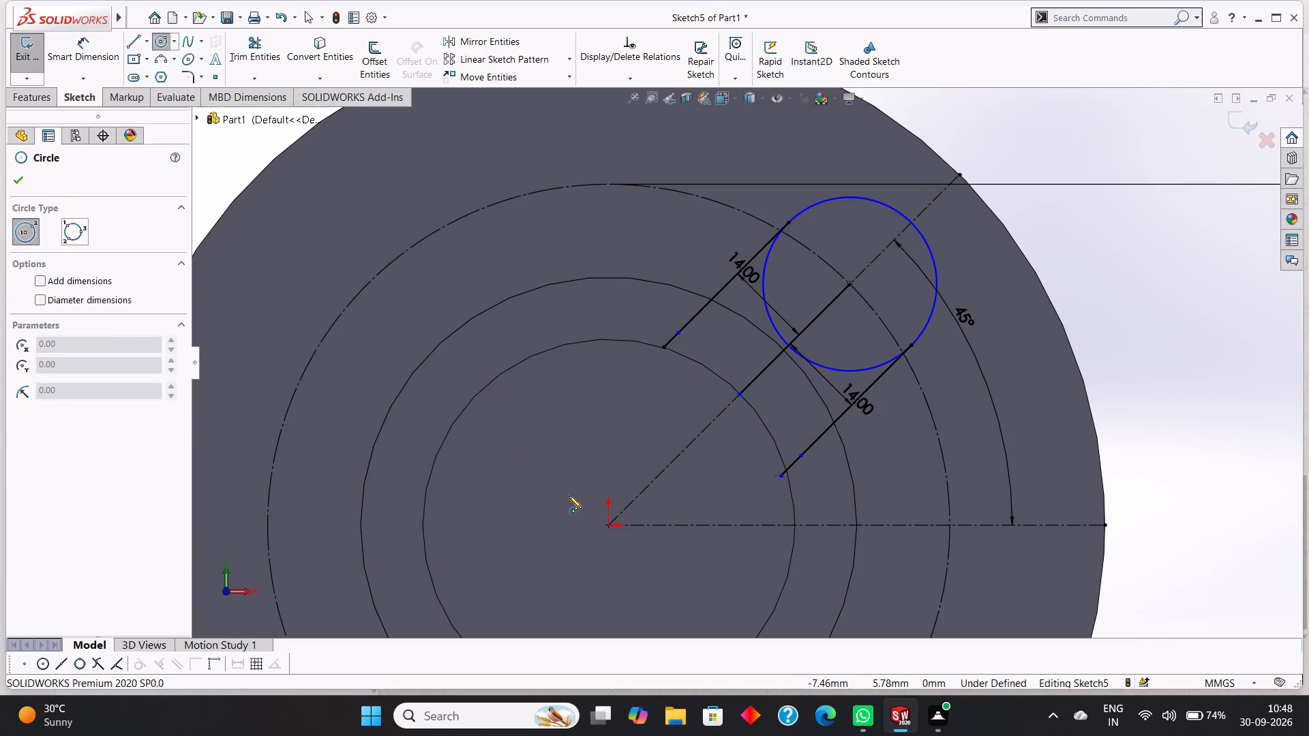
{"action": "left_click_drag", "start_coordinate": [608, 526], "coordinate": [791, 592]}
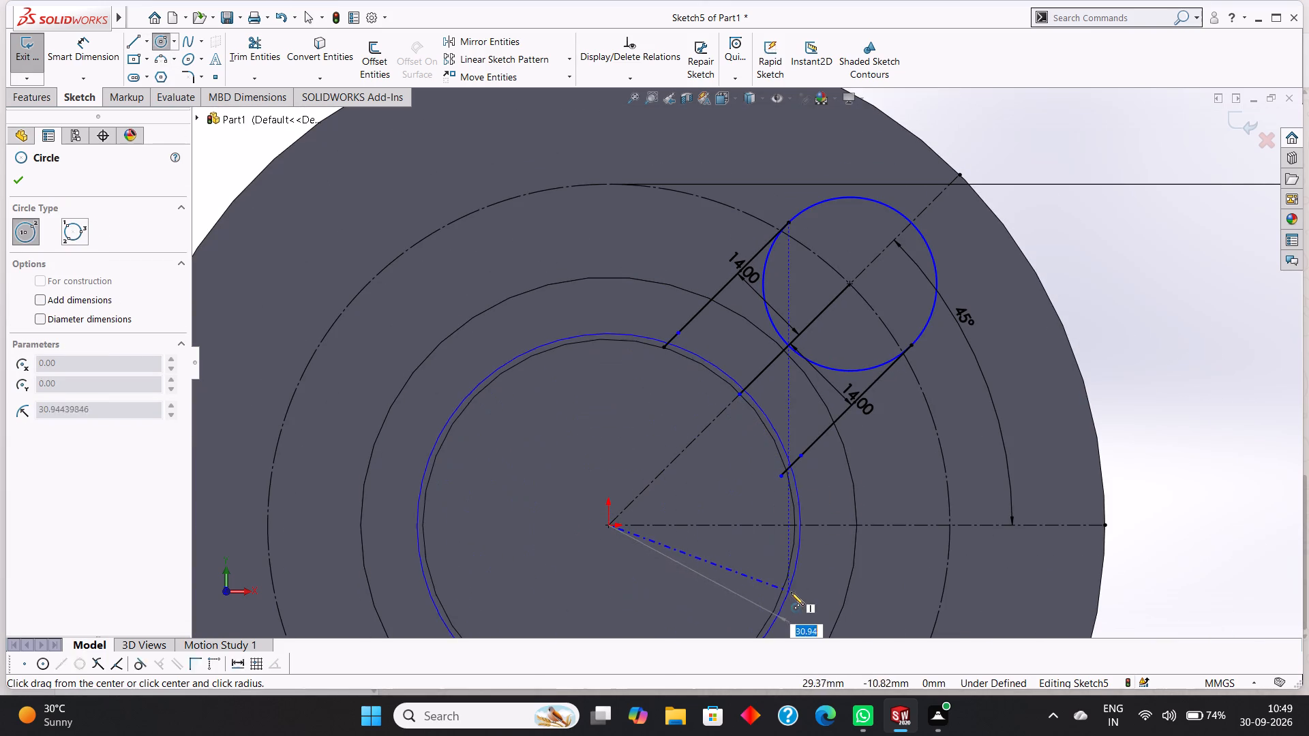
{"action": "left_click_drag", "start_coordinate": [791, 592], "coordinate": [783, 592]}
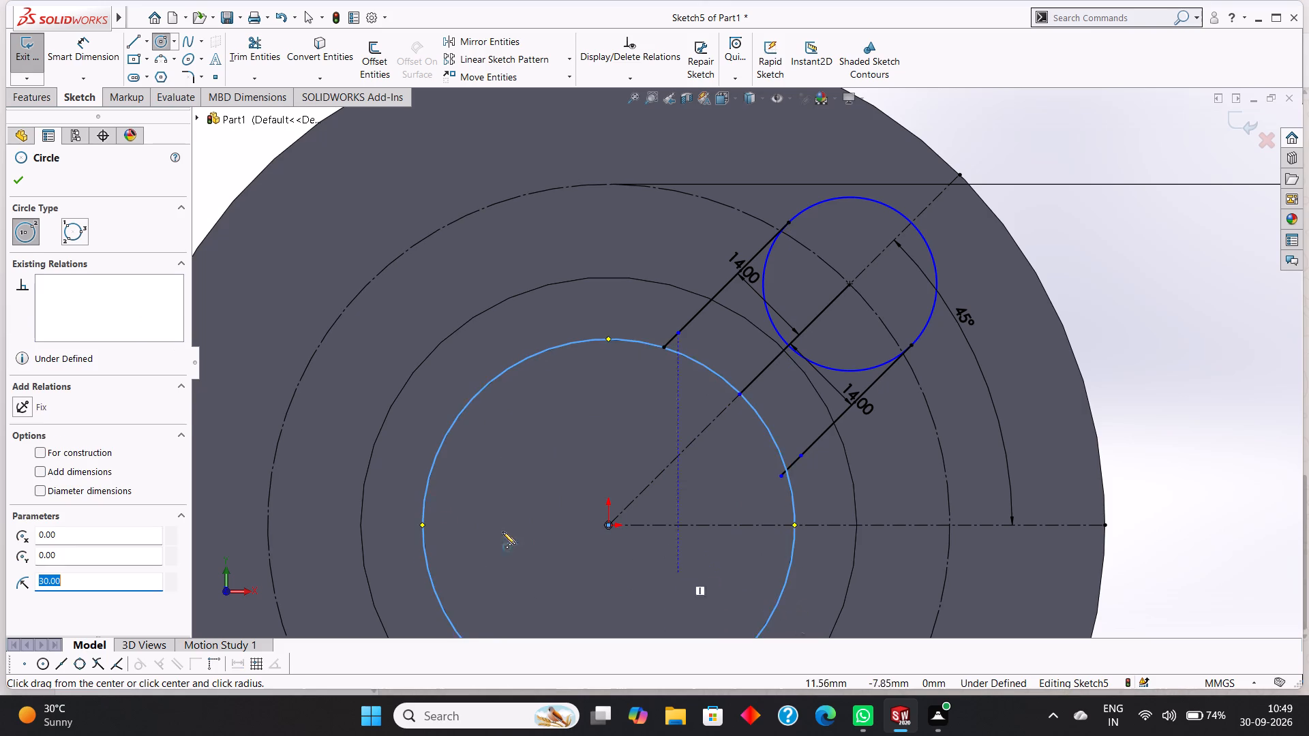
{"action": "left_click", "coordinate": [23, 178]}
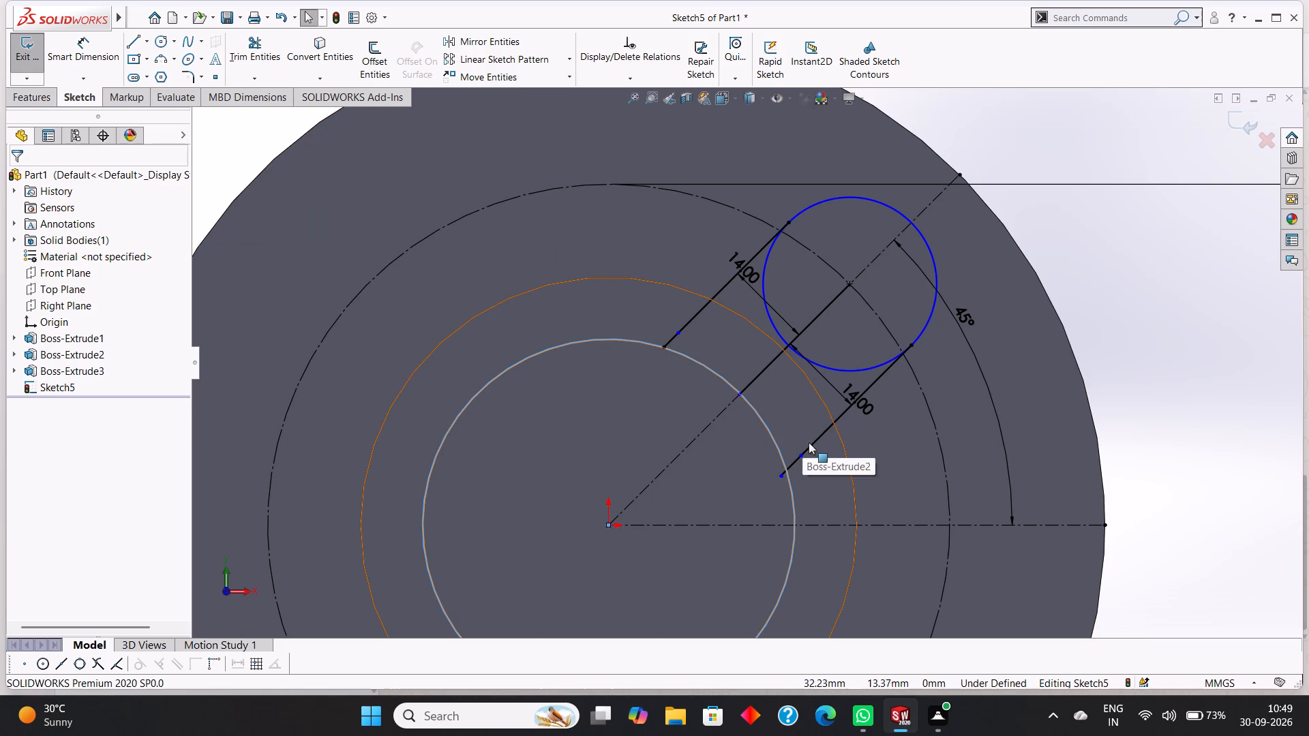
Sketch one continuous line about 28.5 mm long over the upper offset line, from the innermost circle to the offset line's outer end.
{"action": "left_click", "coordinate": [138, 41]}
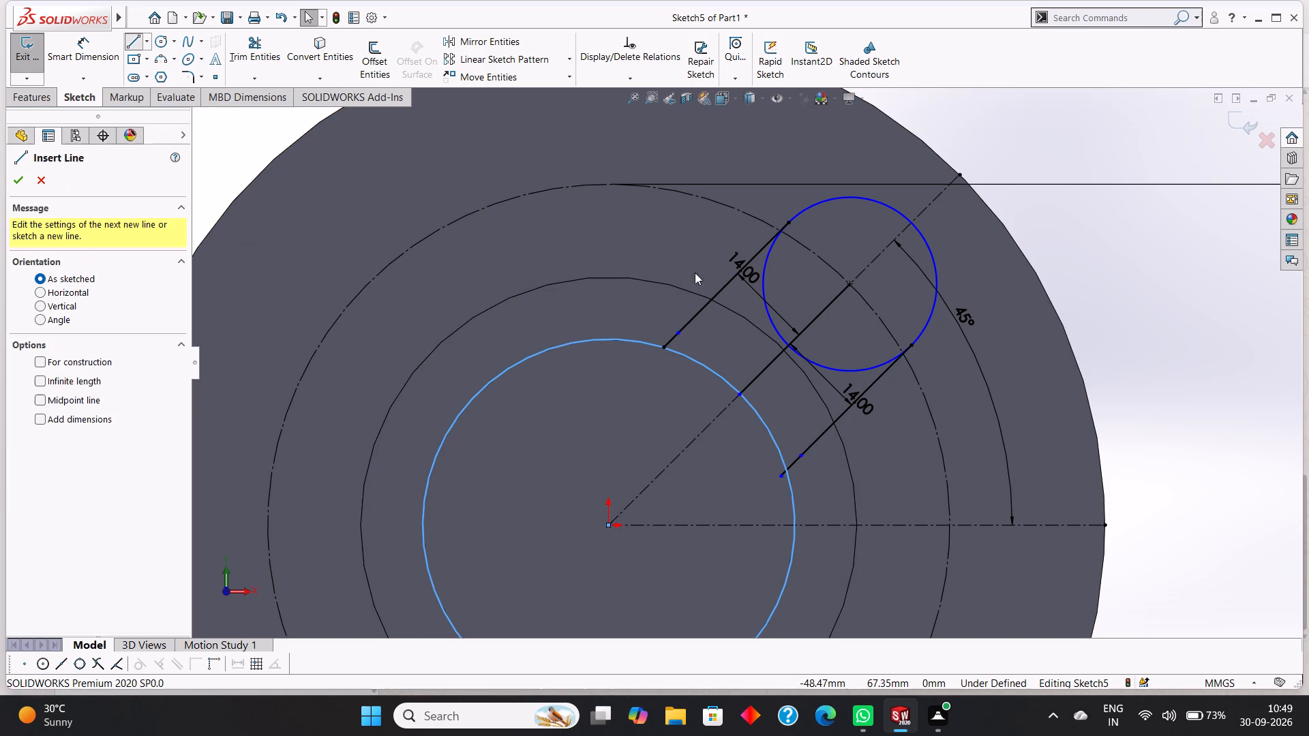
{"action": "left_click", "coordinate": [664, 346]}
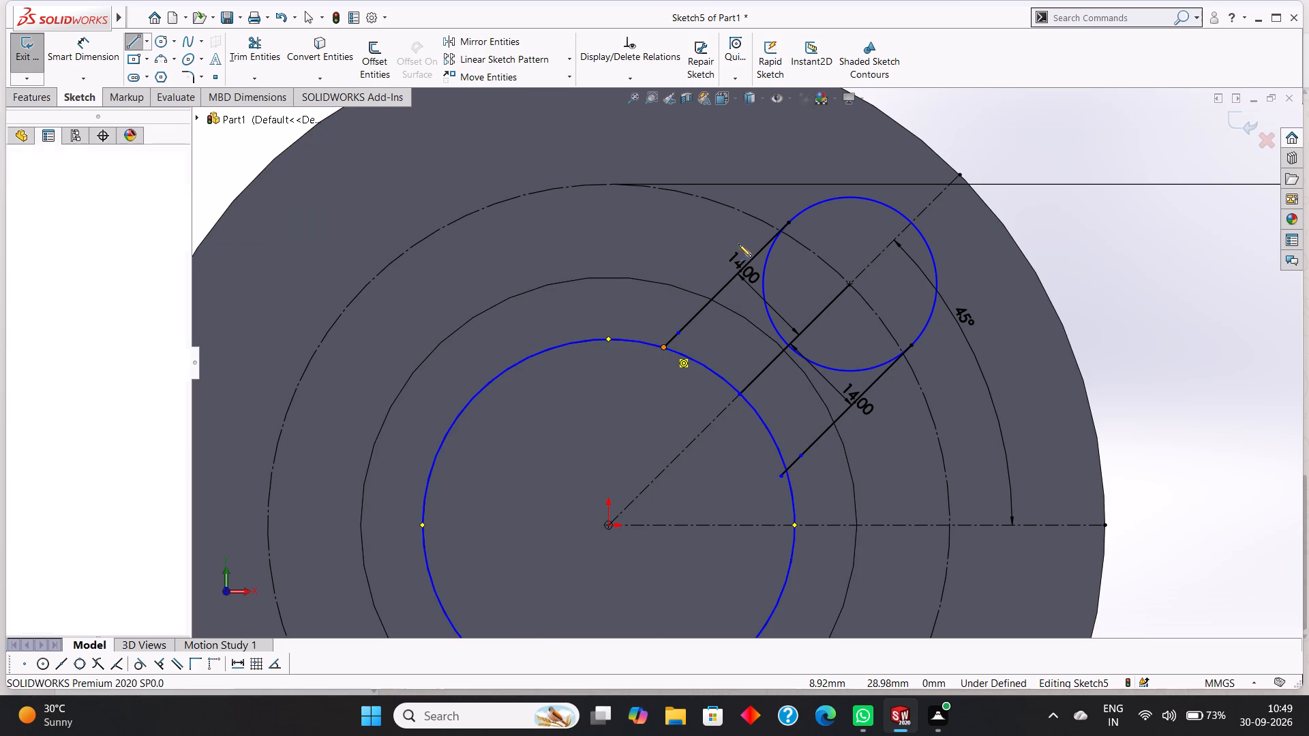
{"action": "left_click", "coordinate": [789, 224]}
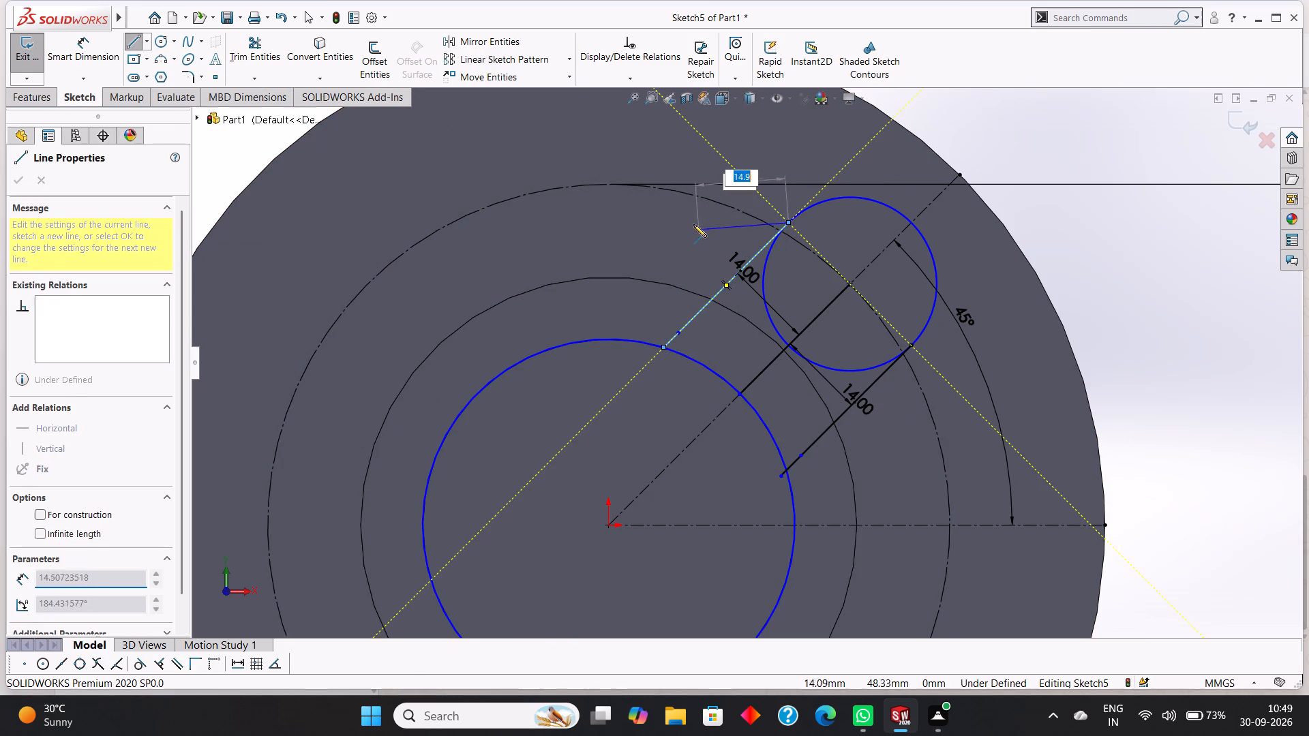
{"action": "right_click", "coordinate": [690, 223]}
{"action": "left_click", "coordinate": [720, 233]}
Delete the original upper offset line together with its 14 mm offset dimension.
{"action": "scroll", "coordinate": [721, 322], "scroll_direction": "down", "scroll_amount": 3}
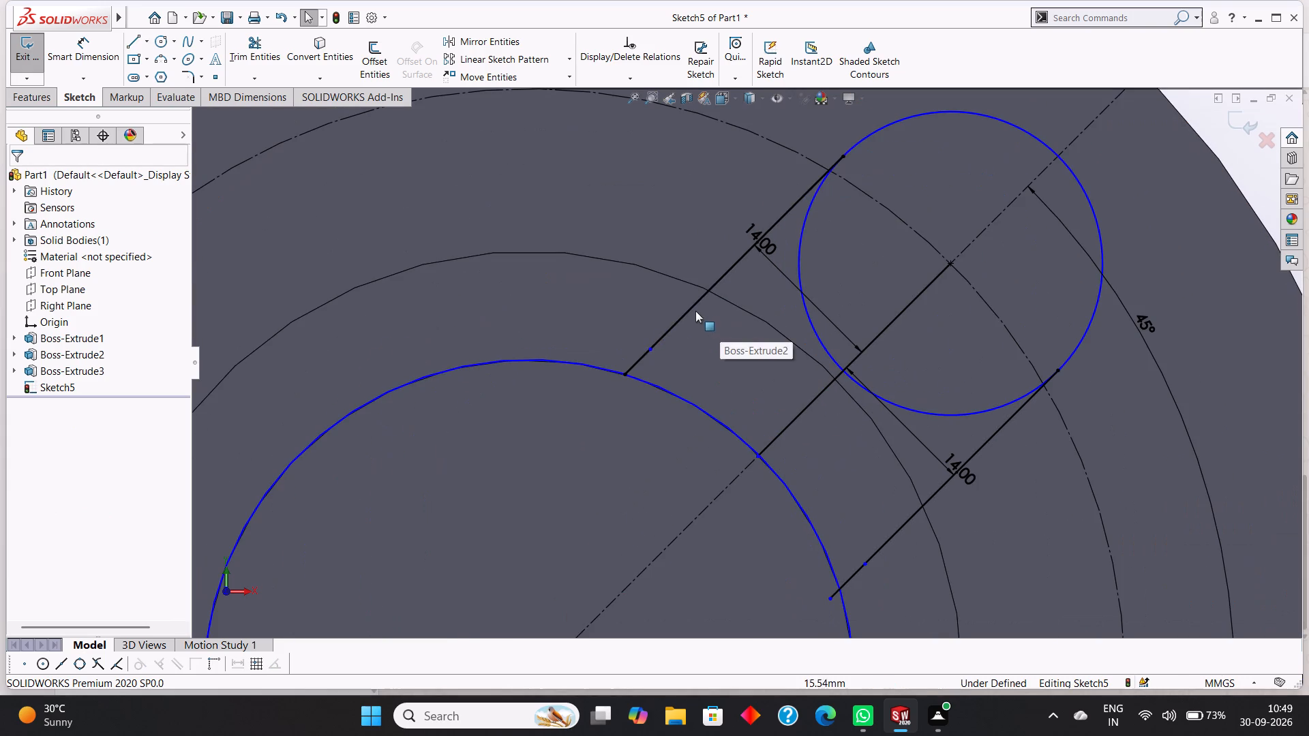
{"action": "right_click", "coordinate": [691, 306]}
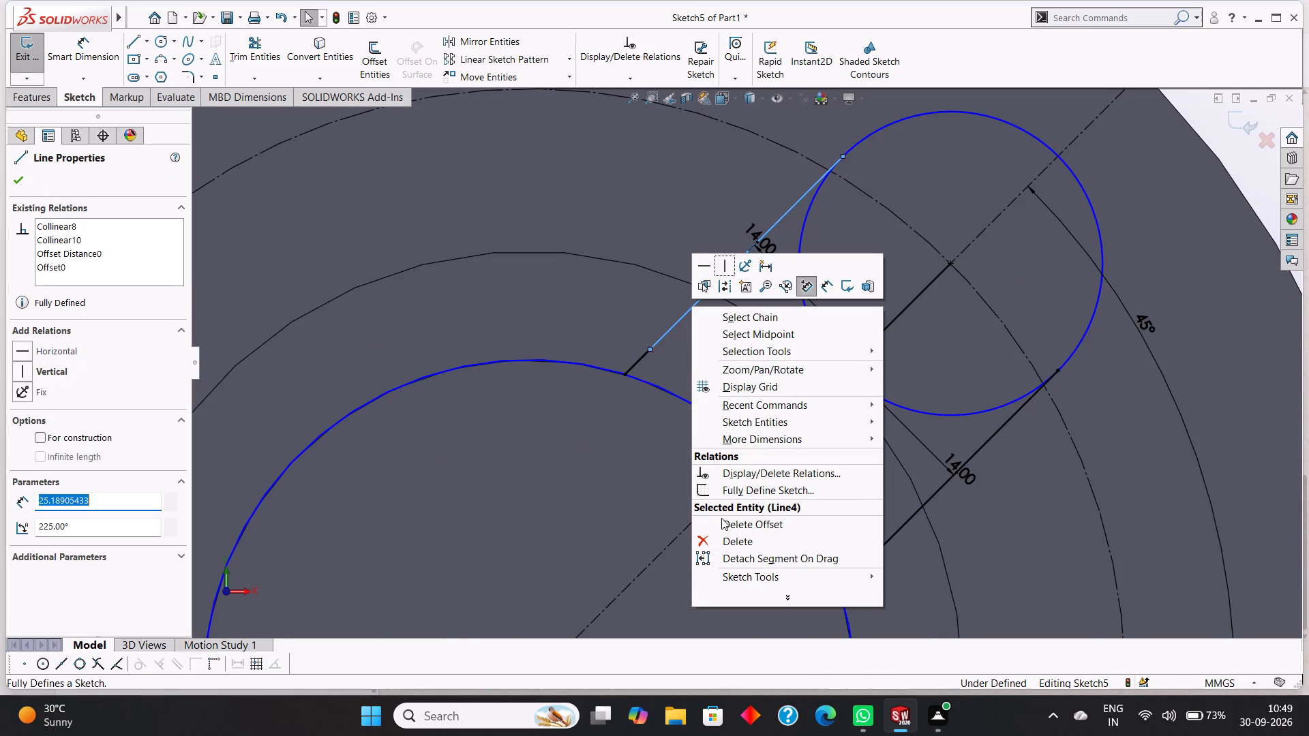
{"action": "left_click", "coordinate": [736, 542]}
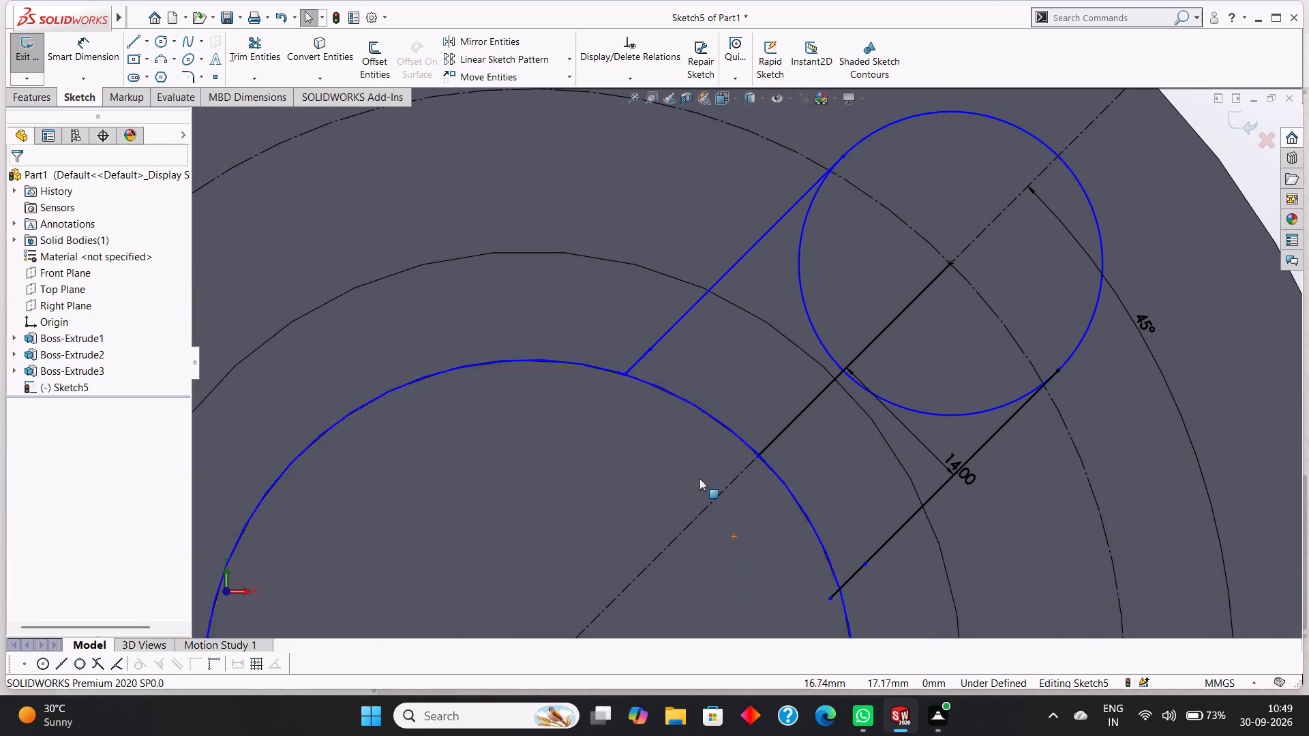
Sketch one line about 28.5 mm long over the lower offset line, from its intersection with the innermost circle to its outer end.
{"action": "scroll", "coordinate": [745, 325], "scroll_direction": "up", "scroll_amount": 3}
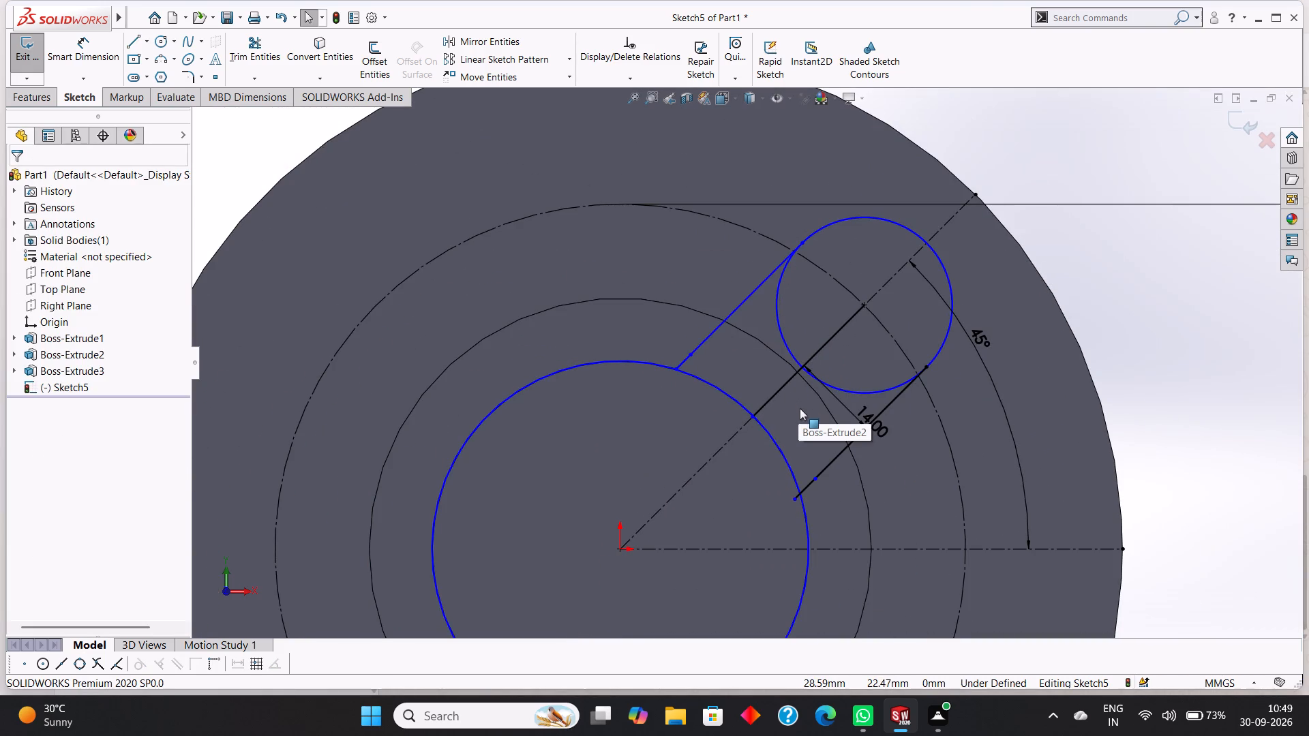
{"action": "scroll", "coordinate": [798, 412], "scroll_direction": "up", "scroll_amount": 1}
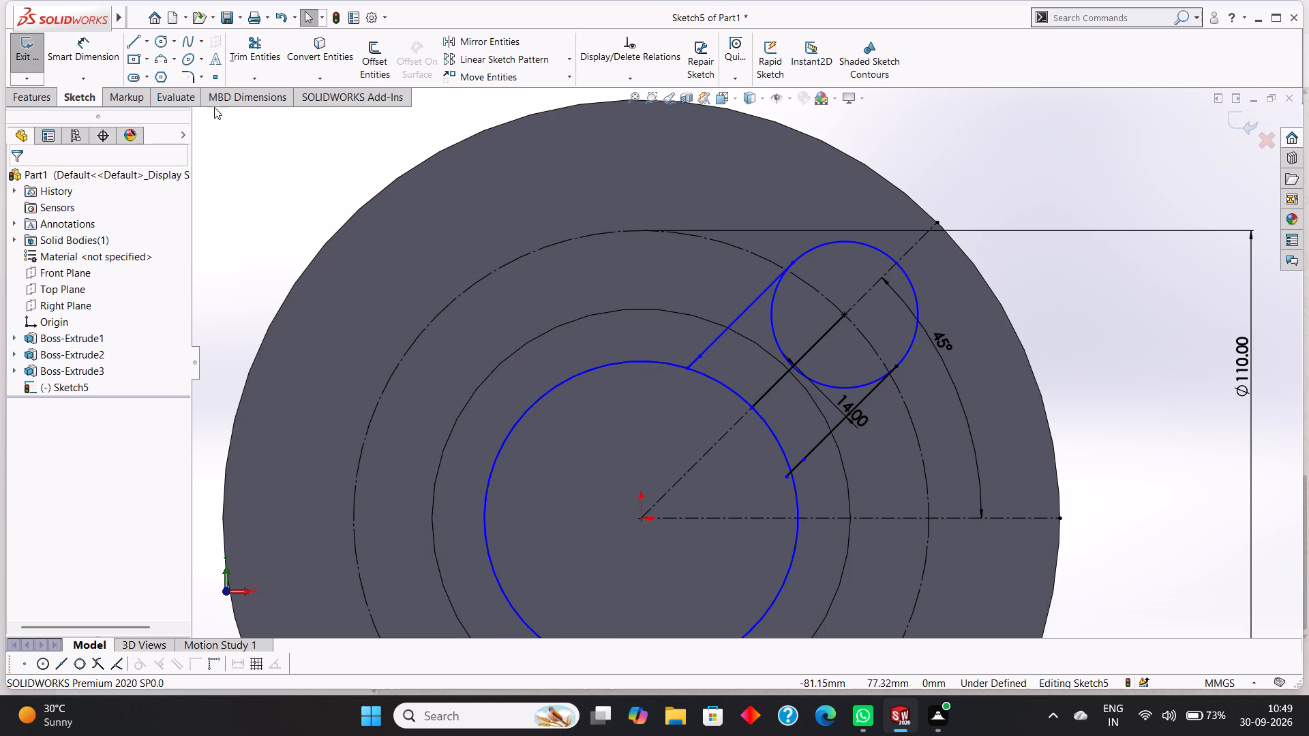
{"action": "left_click", "coordinate": [128, 41]}
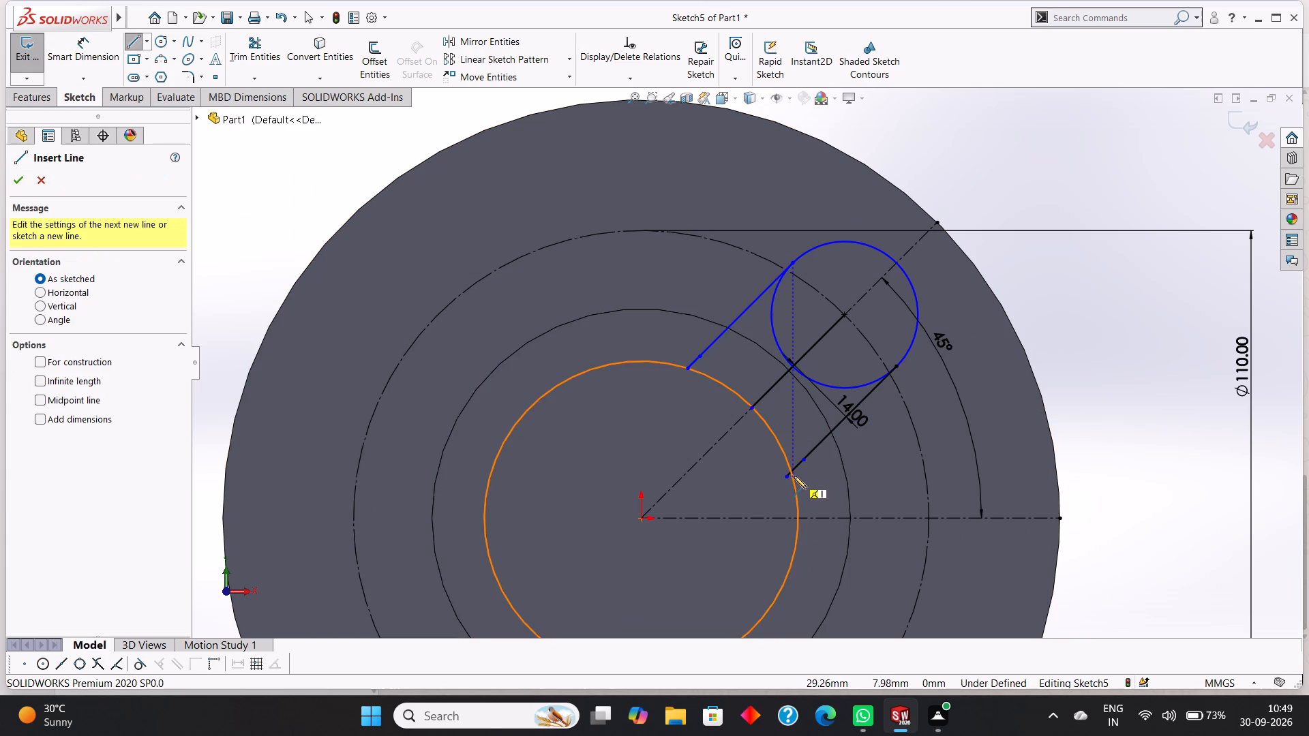
{"action": "left_click", "coordinate": [792, 472]}
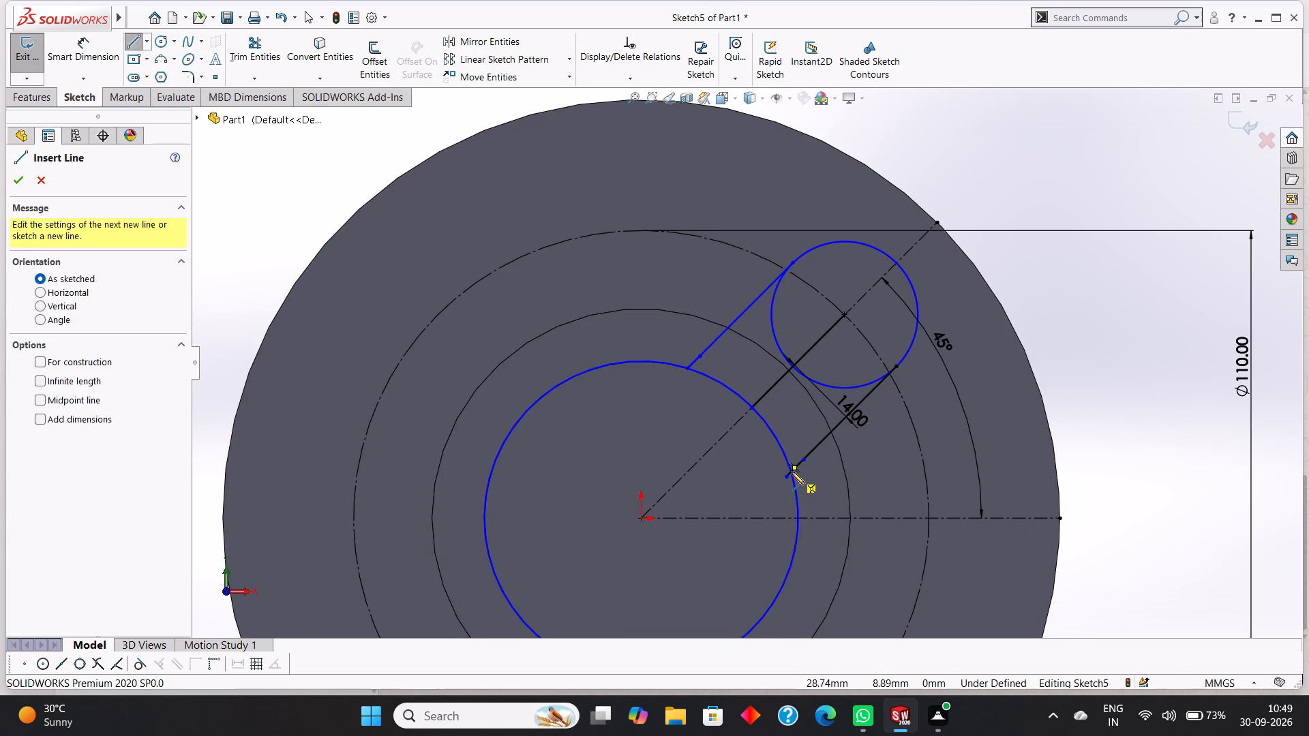
{"action": "left_click", "coordinate": [896, 367]}
{"action": "right_click", "coordinate": [927, 383]}
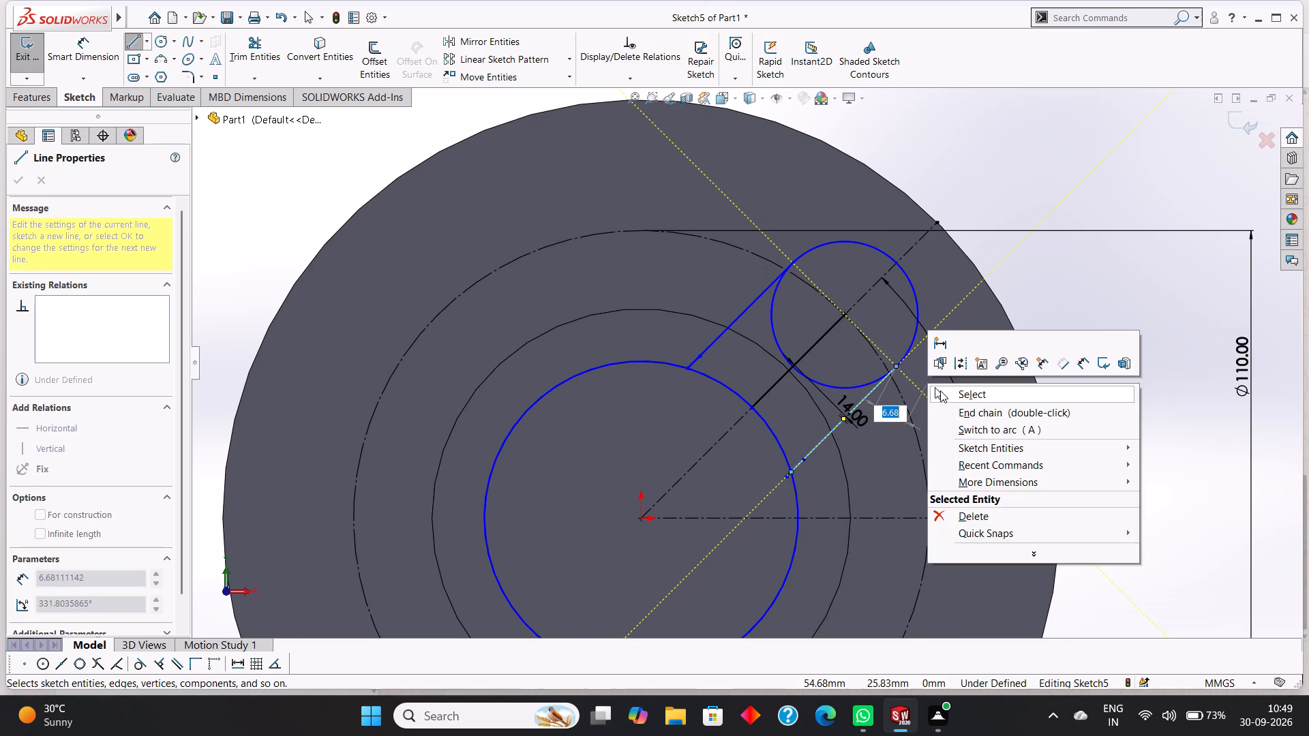
{"action": "left_click", "coordinate": [948, 393]}
Delete the short overshooting extension and the original lower offset line, leaving only the new lower line.
{"action": "scroll", "coordinate": [790, 475], "scroll_direction": "down", "scroll_amount": 4}
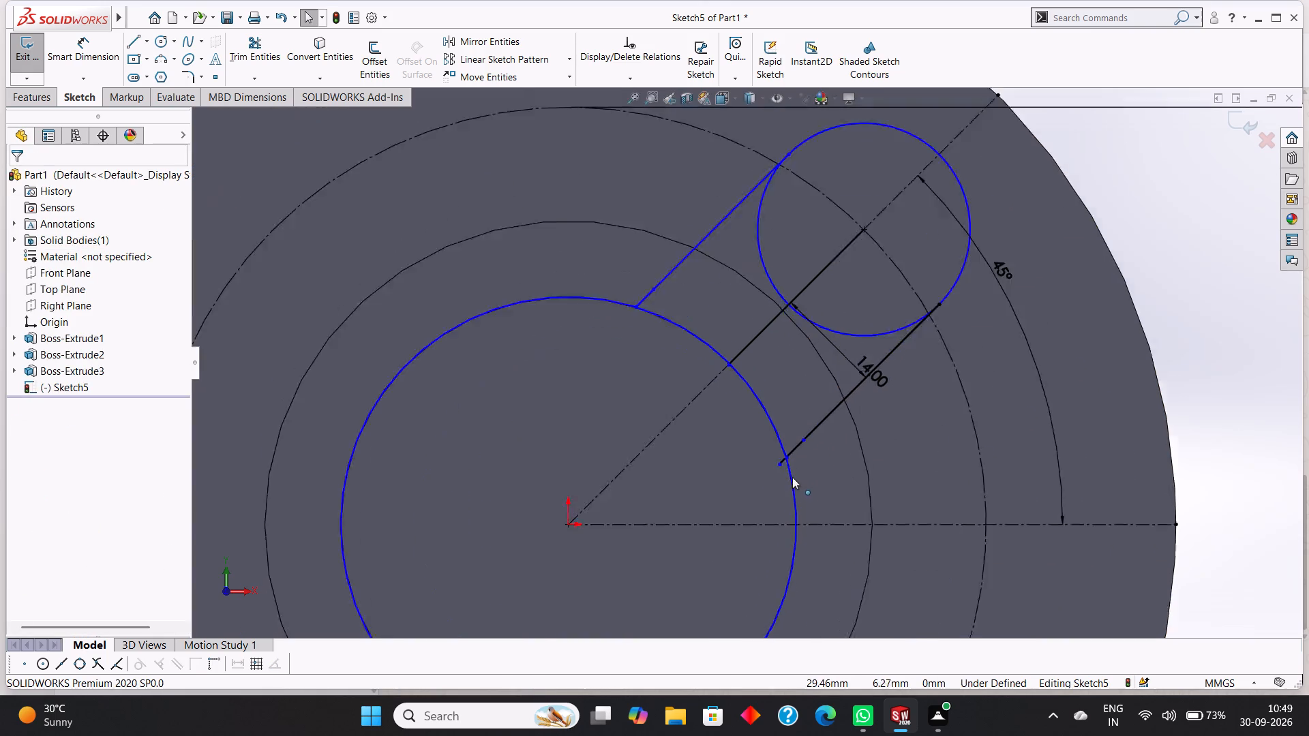
{"action": "scroll", "coordinate": [792, 477], "scroll_direction": "down", "scroll_amount": 6}
{"action": "right_click", "coordinate": [729, 371]}
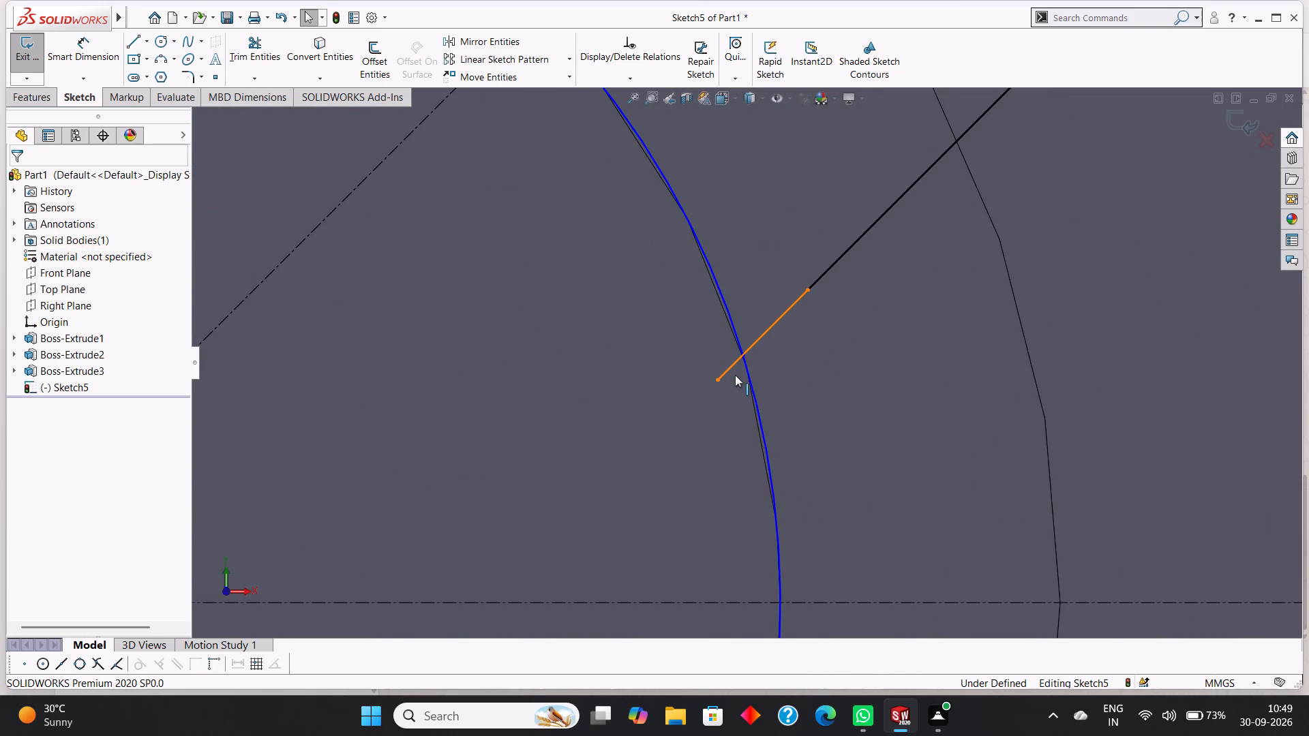
{"action": "left_click", "coordinate": [771, 587]}
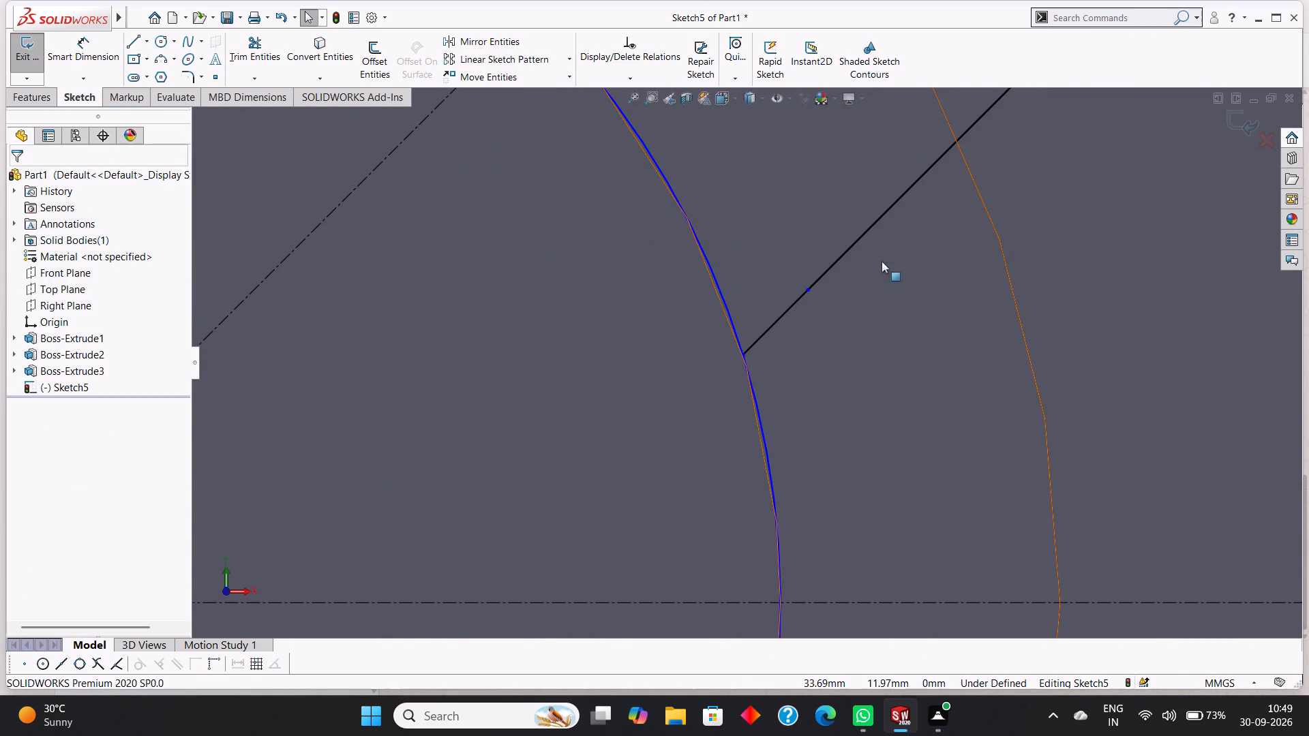
{"action": "right_click", "coordinate": [863, 234]}
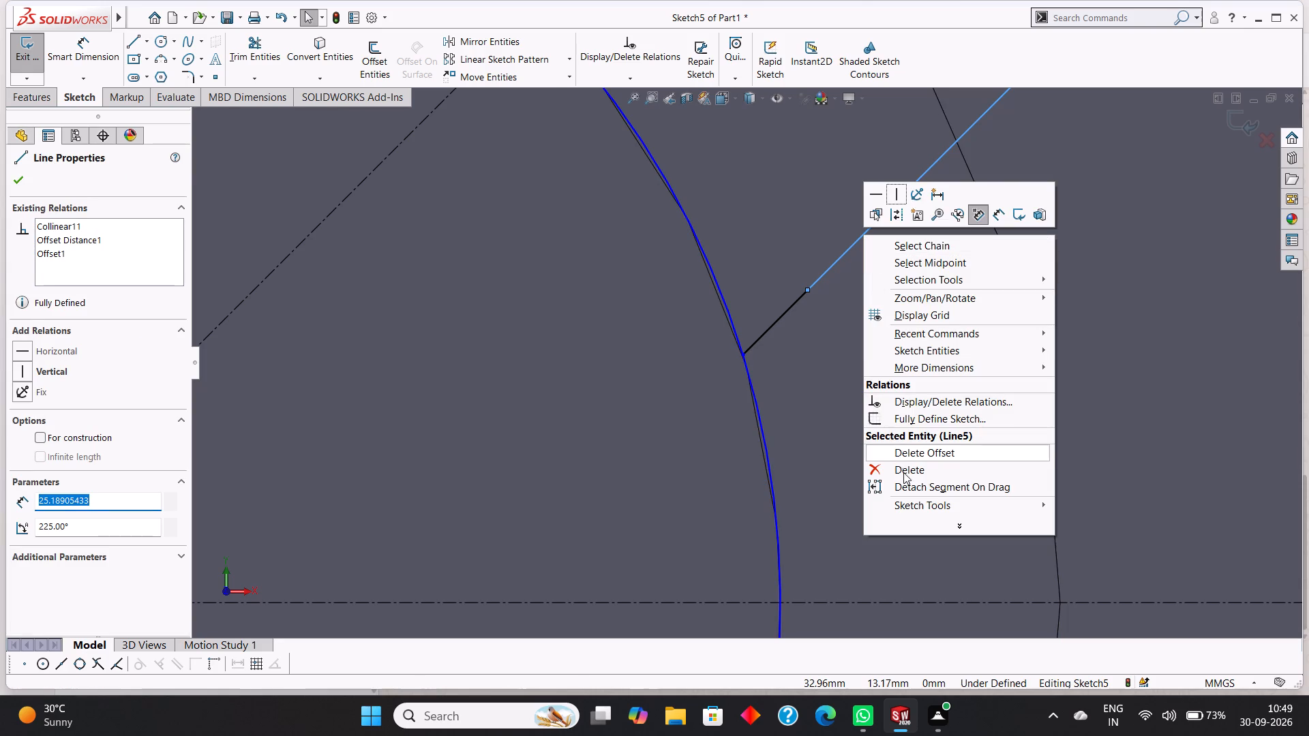
{"action": "left_click", "coordinate": [904, 473]}
Trim away the boss circle's inward-facing portion between the side lines and the innermost circle outside the slot region.
{"action": "scroll", "coordinate": [897, 453], "scroll_direction": "up", "scroll_amount": 10}
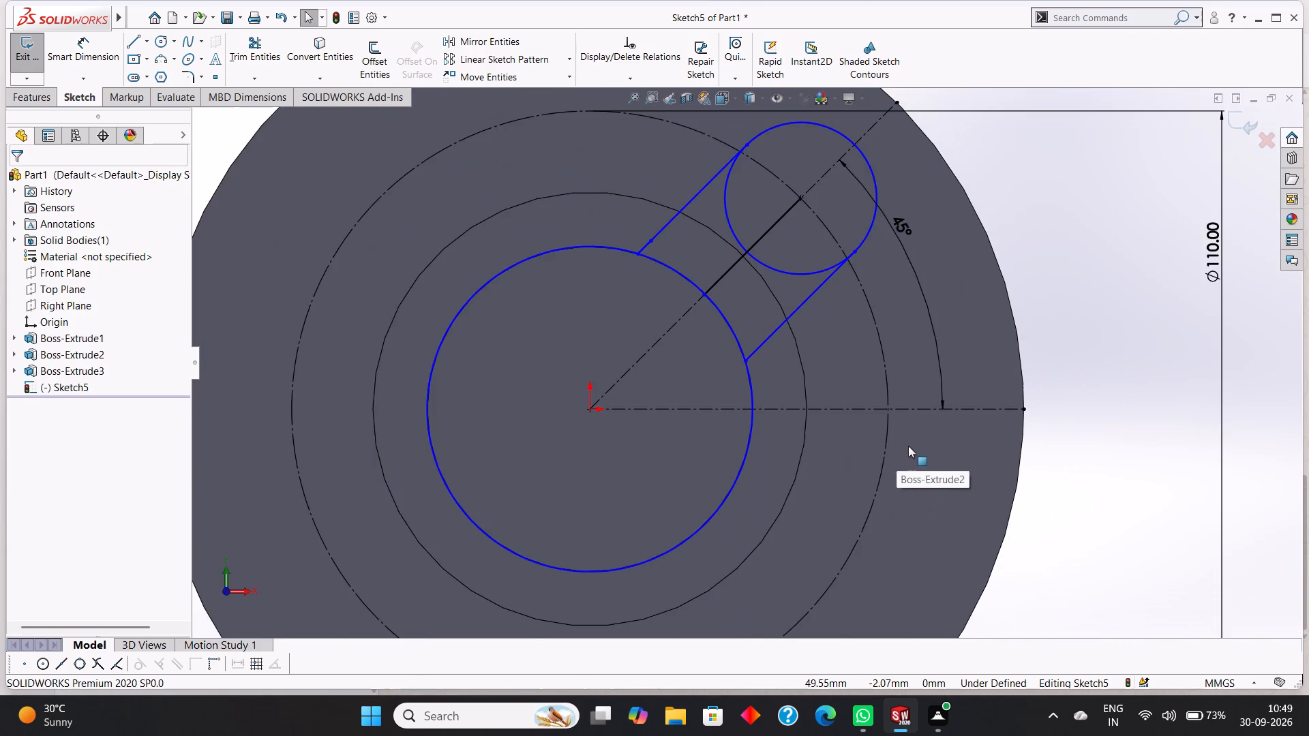
{"action": "scroll", "coordinate": [908, 445], "scroll_direction": "up", "scroll_amount": 1}
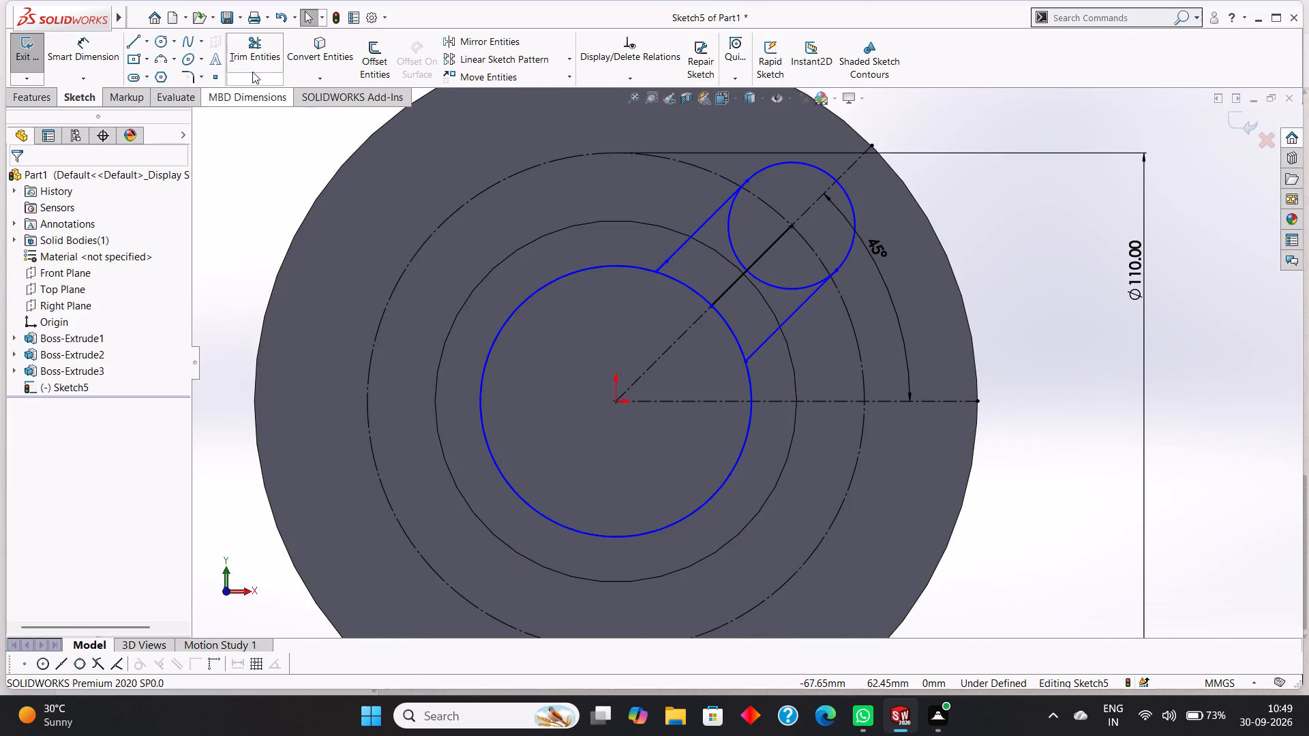
{"action": "left_click", "coordinate": [252, 46]}
{"action": "left_click", "coordinate": [732, 237]}
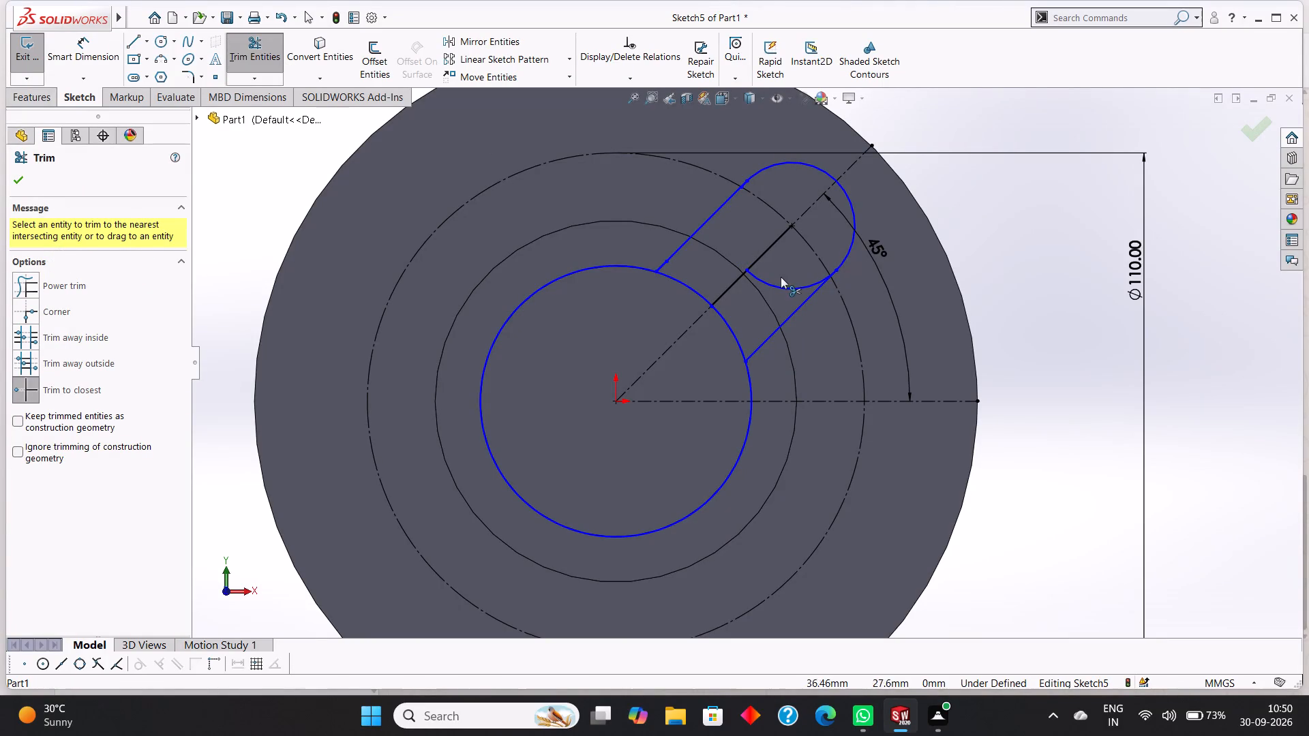
{"action": "left_click", "coordinate": [783, 284]}
{"action": "left_click", "coordinate": [783, 288]}
{"action": "scroll", "coordinate": [781, 287], "scroll_direction": "up", "scroll_amount": 1}
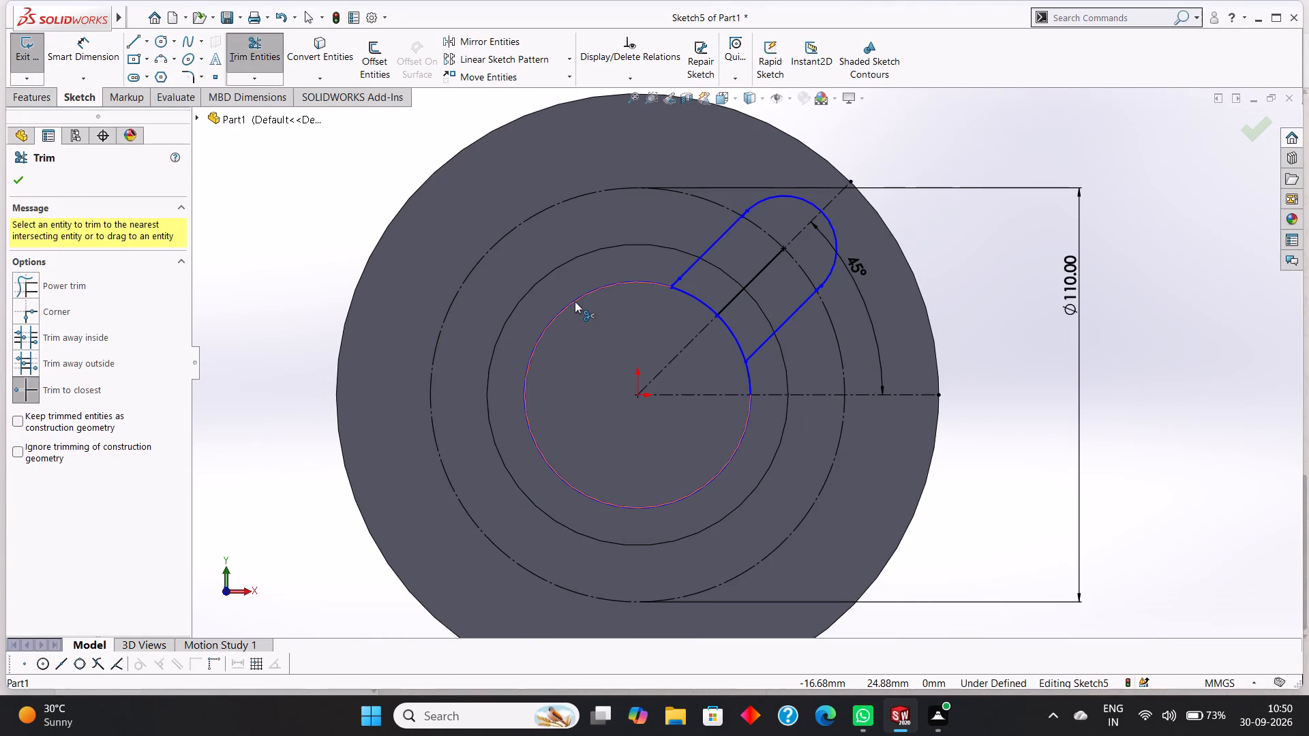
{"action": "left_click", "coordinate": [575, 301]}
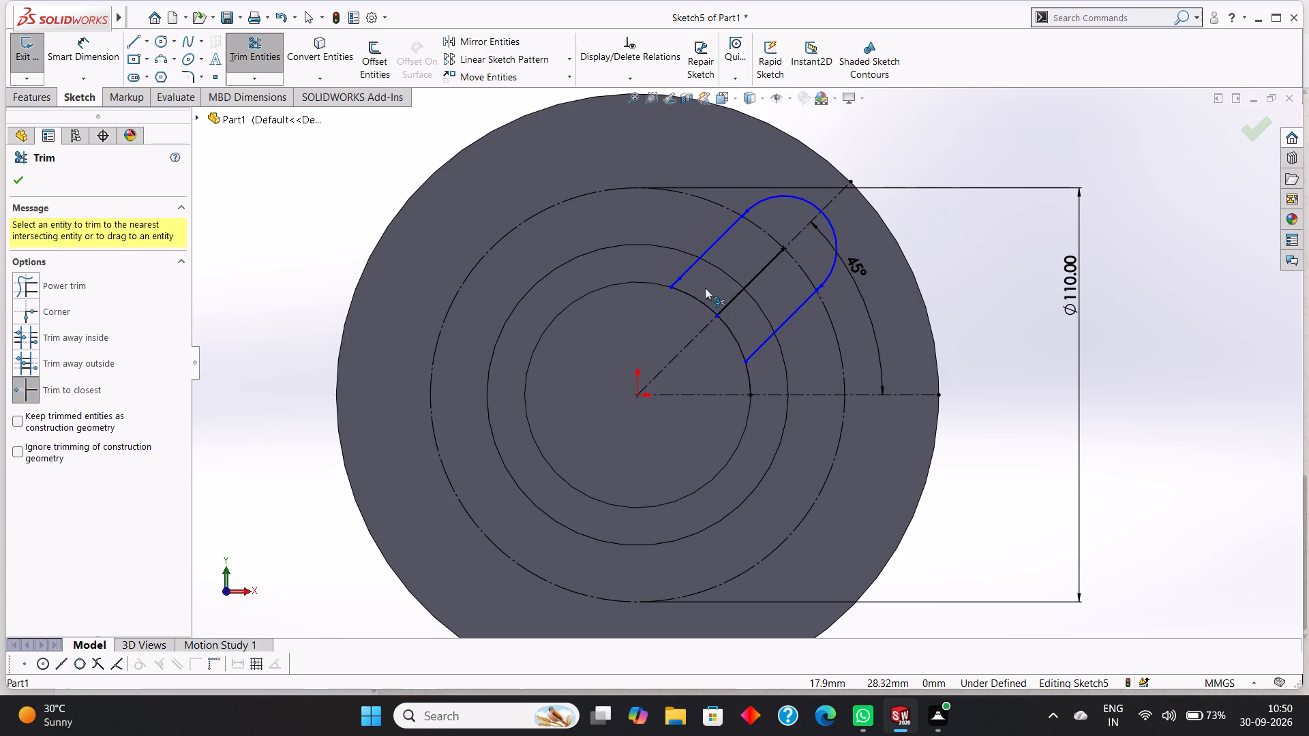
Delete the leftover short collinear line, about 3 mm long, at the inner end of the upper slot side.
{"action": "scroll", "coordinate": [677, 281], "scroll_direction": "down", "scroll_amount": 3}
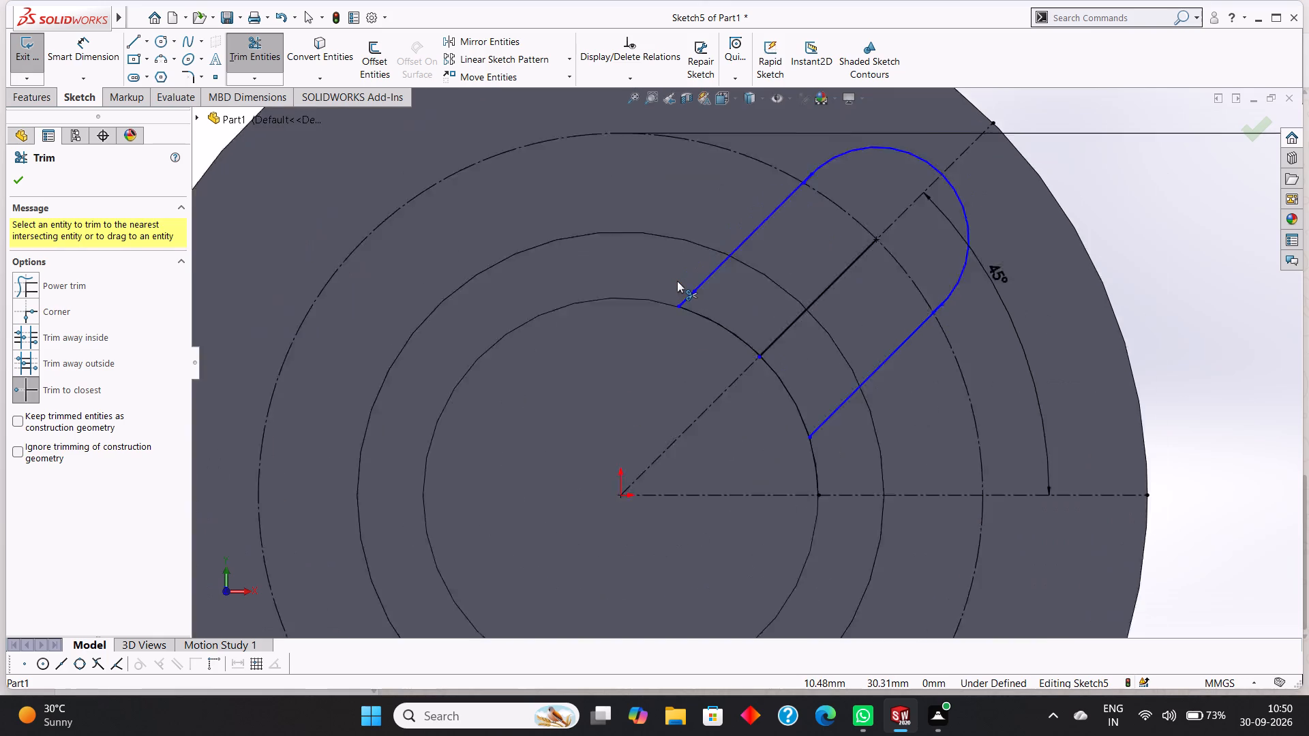
{"action": "scroll", "coordinate": [677, 281], "scroll_direction": "down", "scroll_amount": 2}
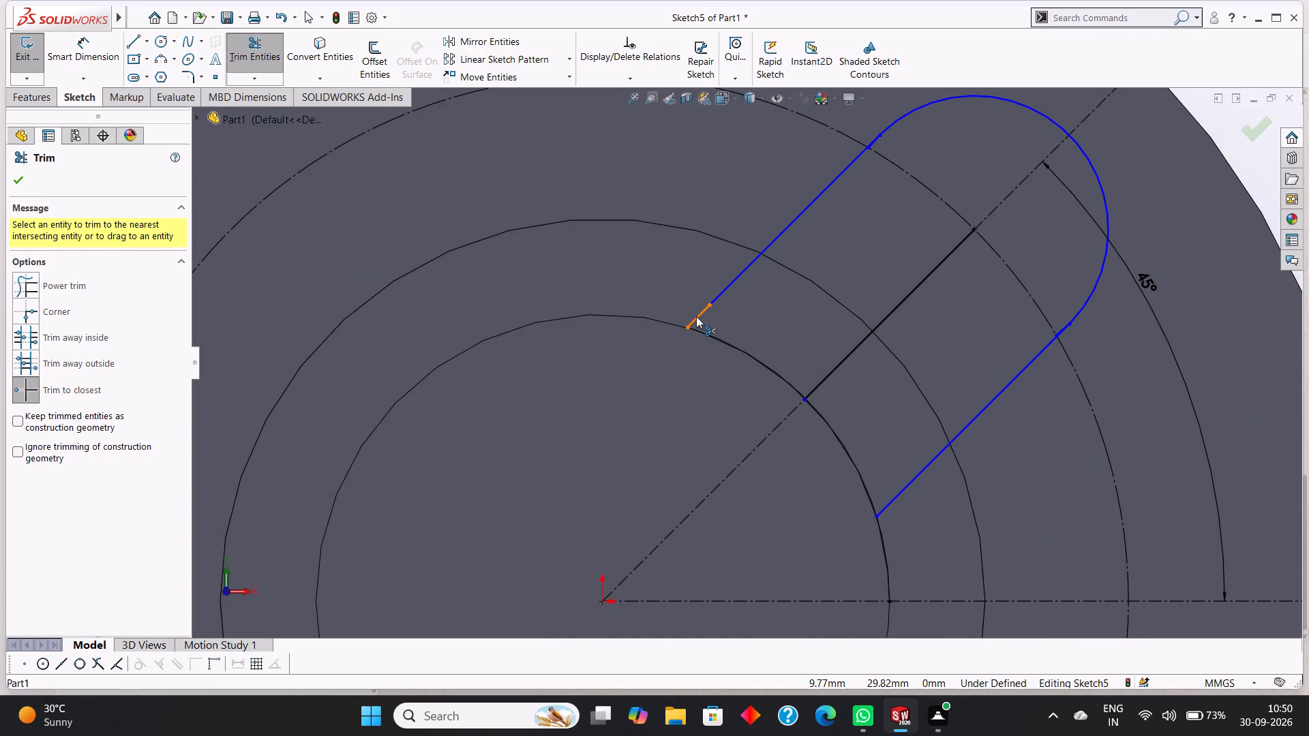
{"action": "right_click", "coordinate": [696, 316]}
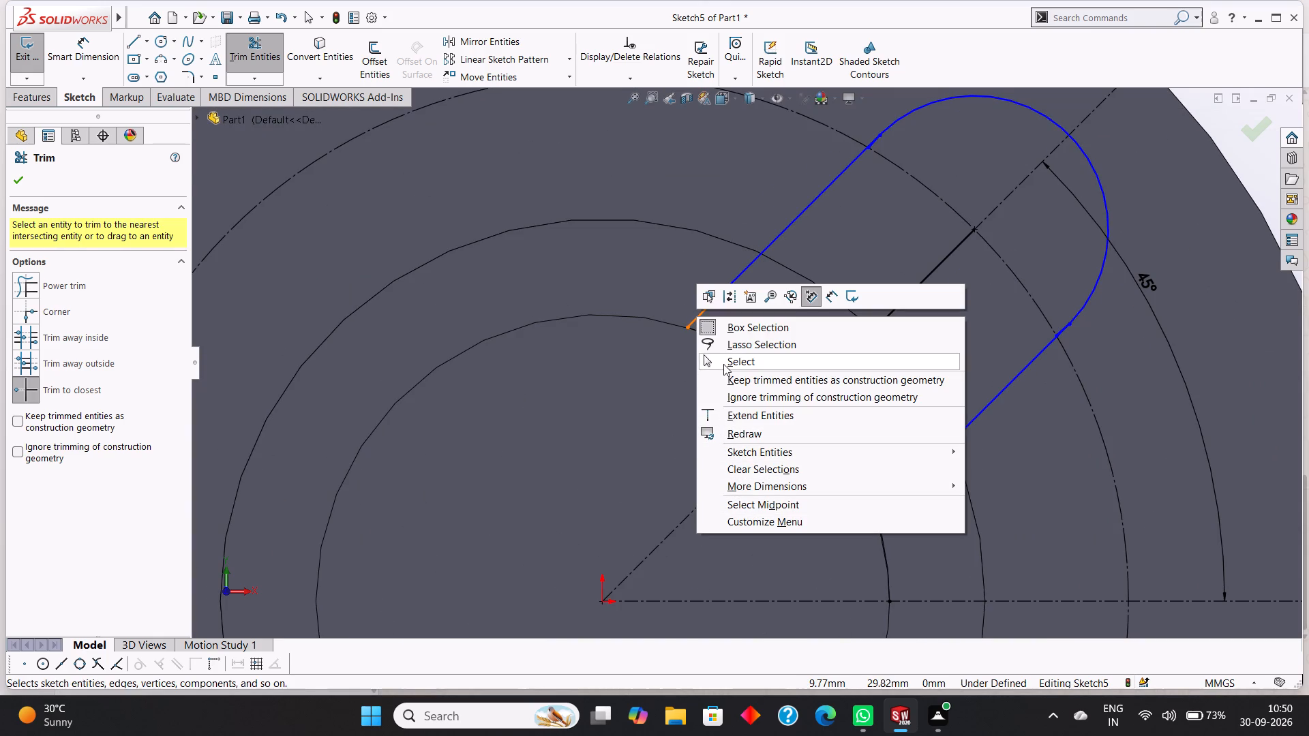
{"action": "left_click", "coordinate": [724, 363]}
{"action": "right_click", "coordinate": [700, 311]}
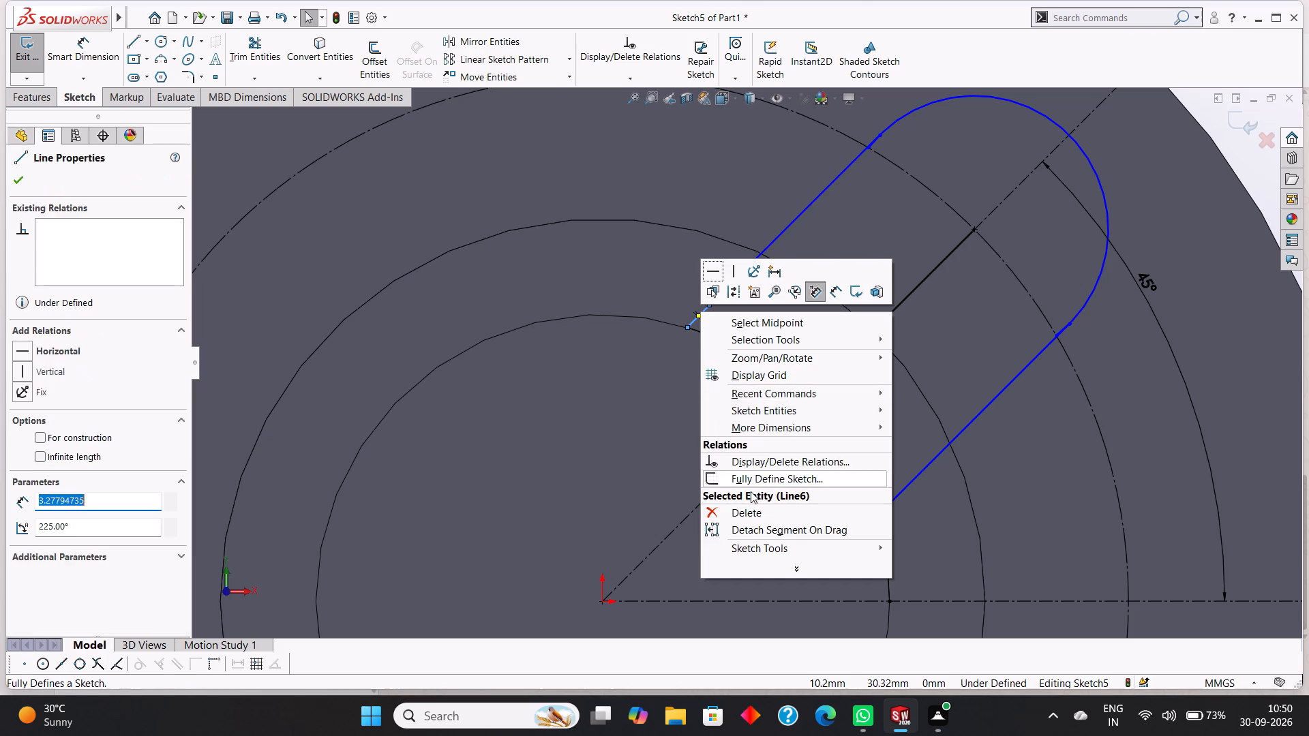
{"action": "left_click", "coordinate": [750, 507]}
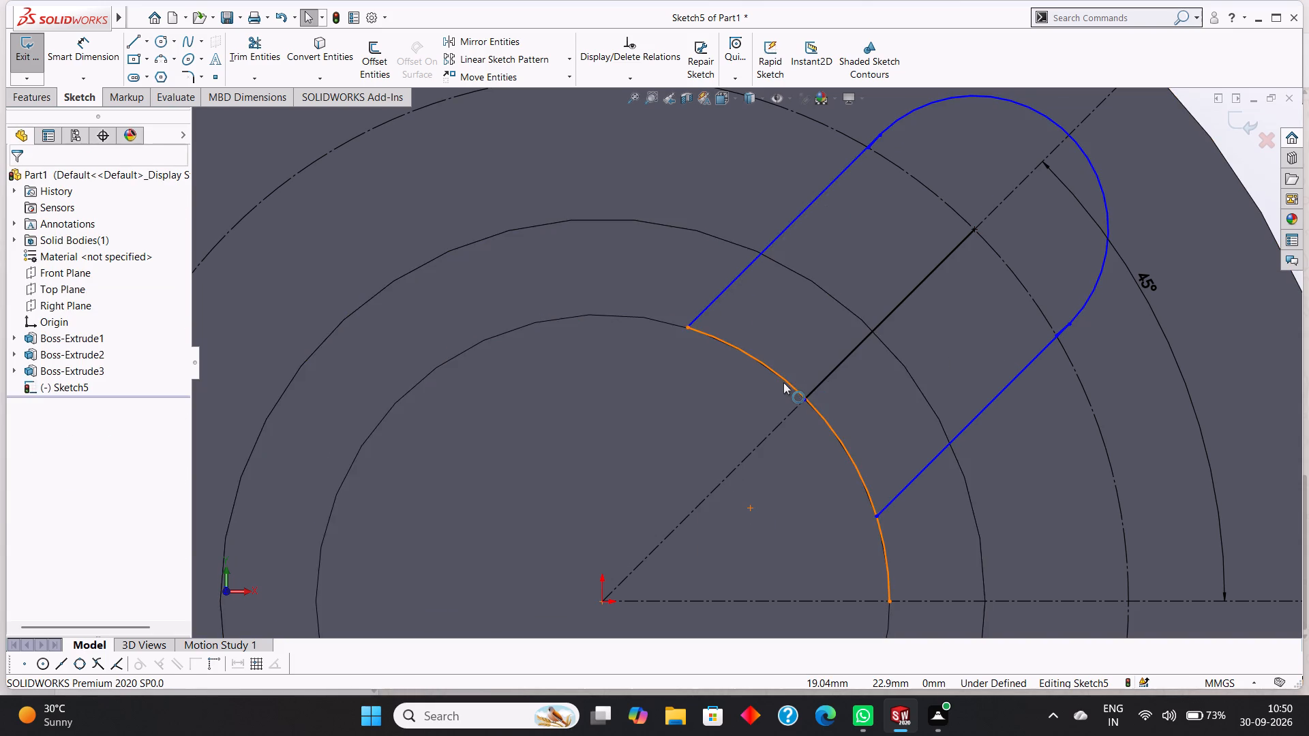
Dimension the radius of the slot's rounded outer arc.
{"action": "scroll", "coordinate": [783, 382], "scroll_direction": "up", "scroll_amount": 6}
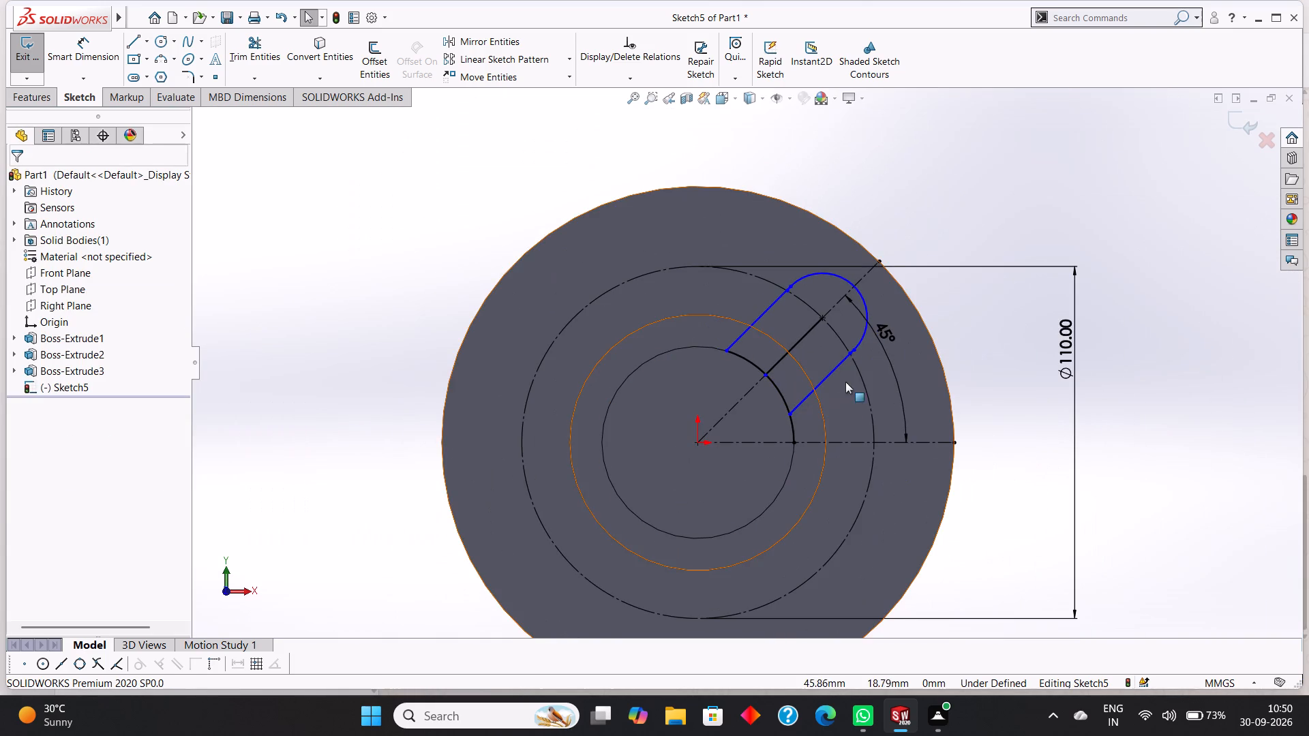
{"action": "left_click", "coordinate": [89, 55]}
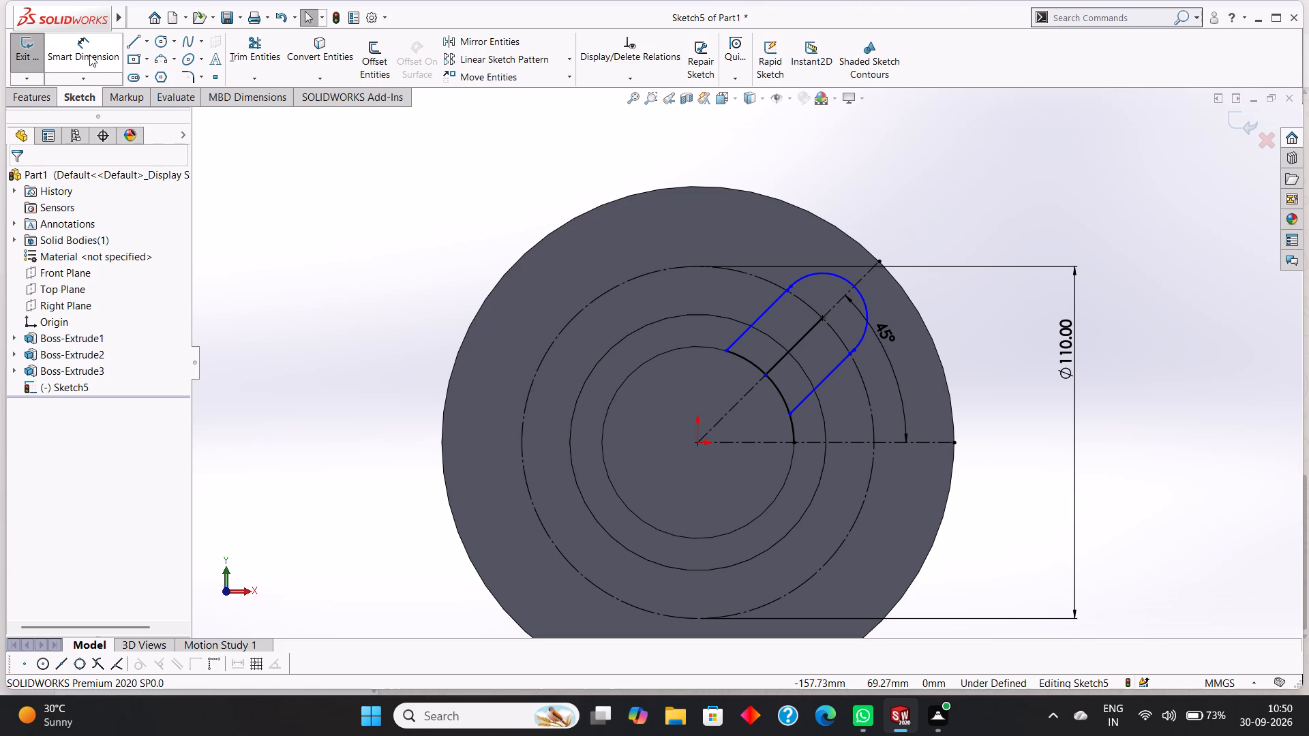
{"action": "left_click", "coordinate": [827, 275]}
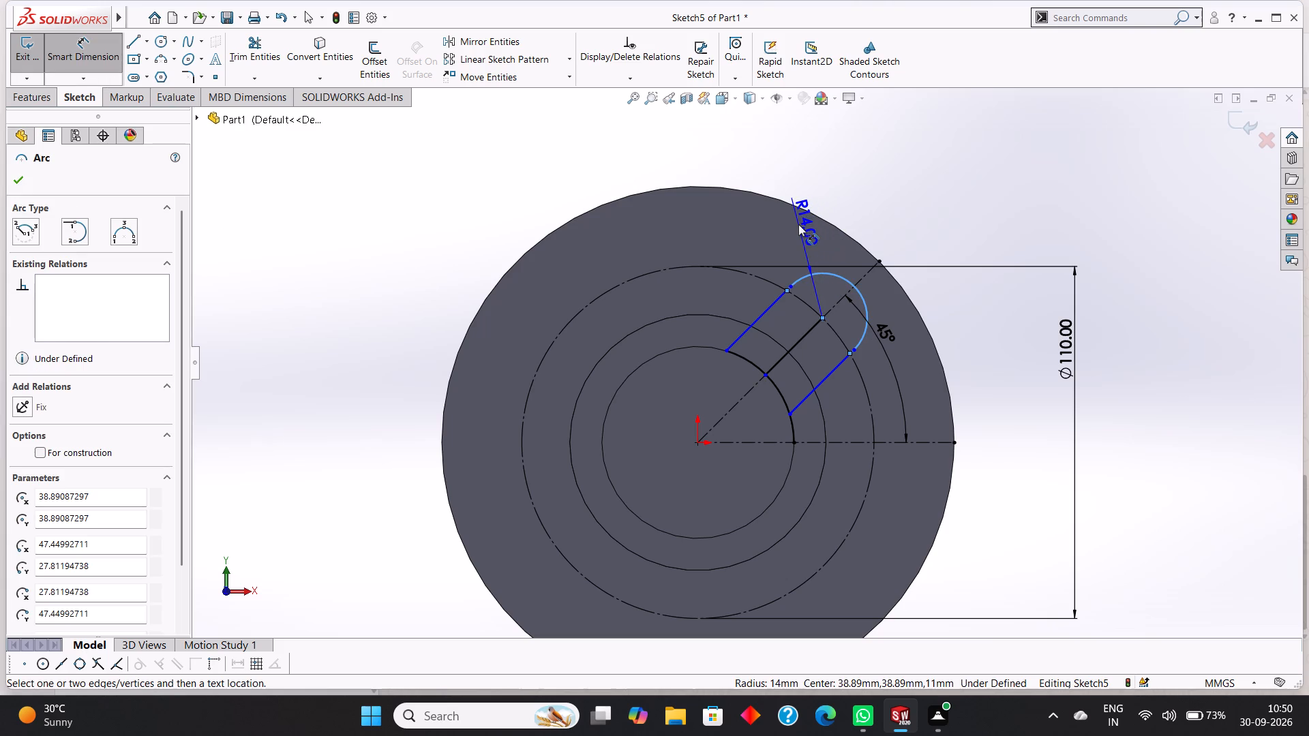
{"action": "left_click", "coordinate": [798, 224]}
{"action": "left_click", "coordinate": [739, 204]}
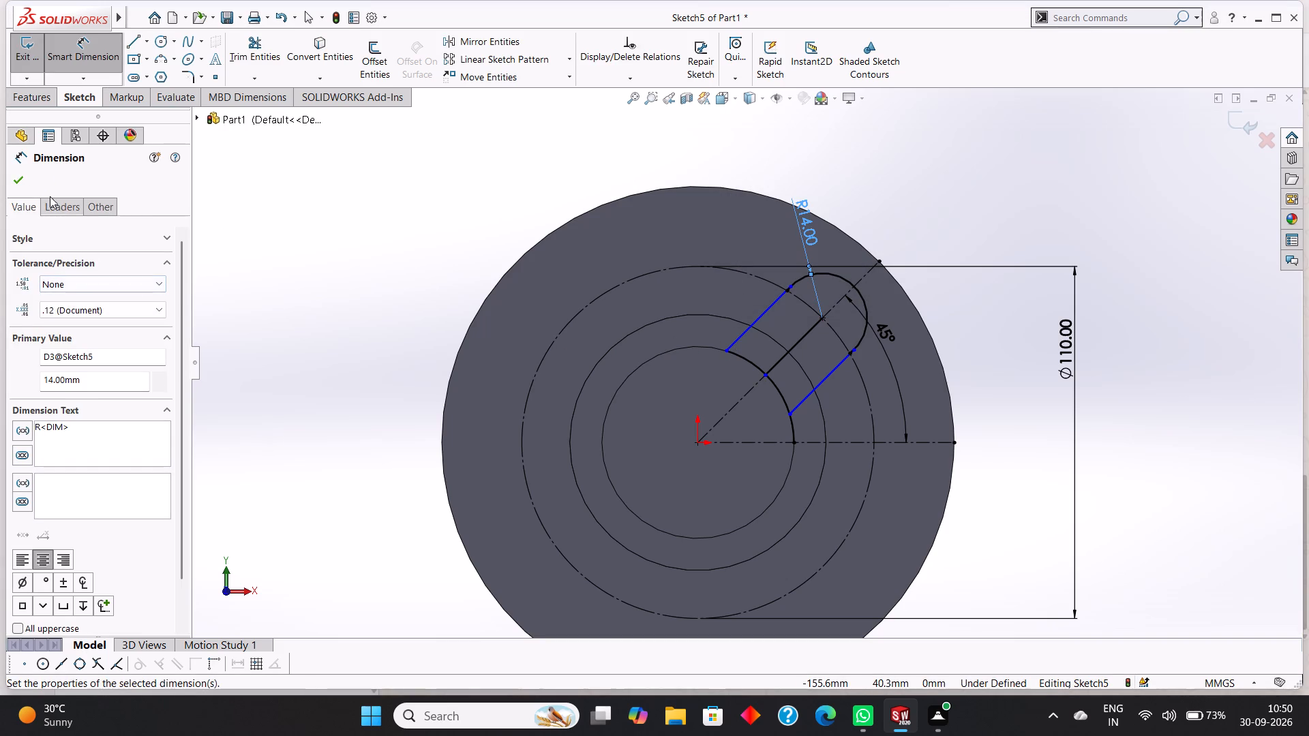
Dimension the length of the slot's upper side line.
{"action": "left_click", "coordinate": [763, 313]}
{"action": "left_click", "coordinate": [733, 298]}
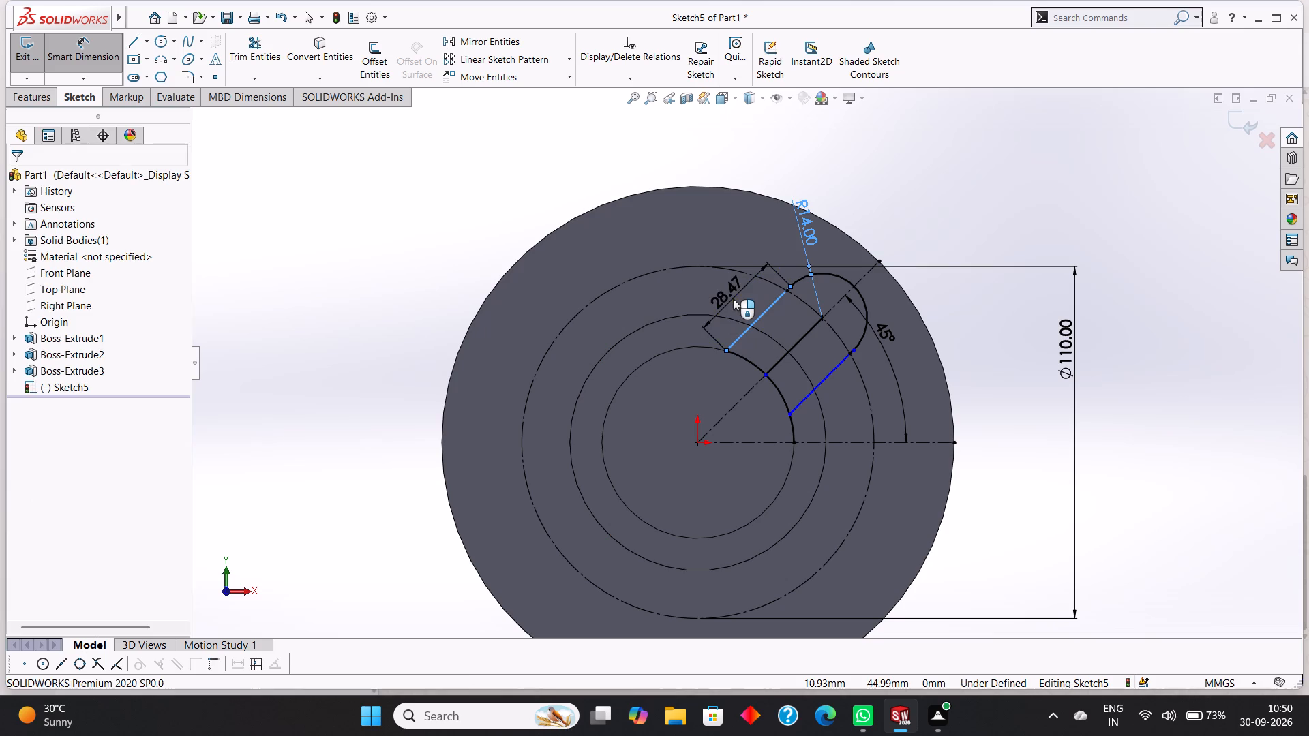
{"action": "left_click", "coordinate": [676, 278]}
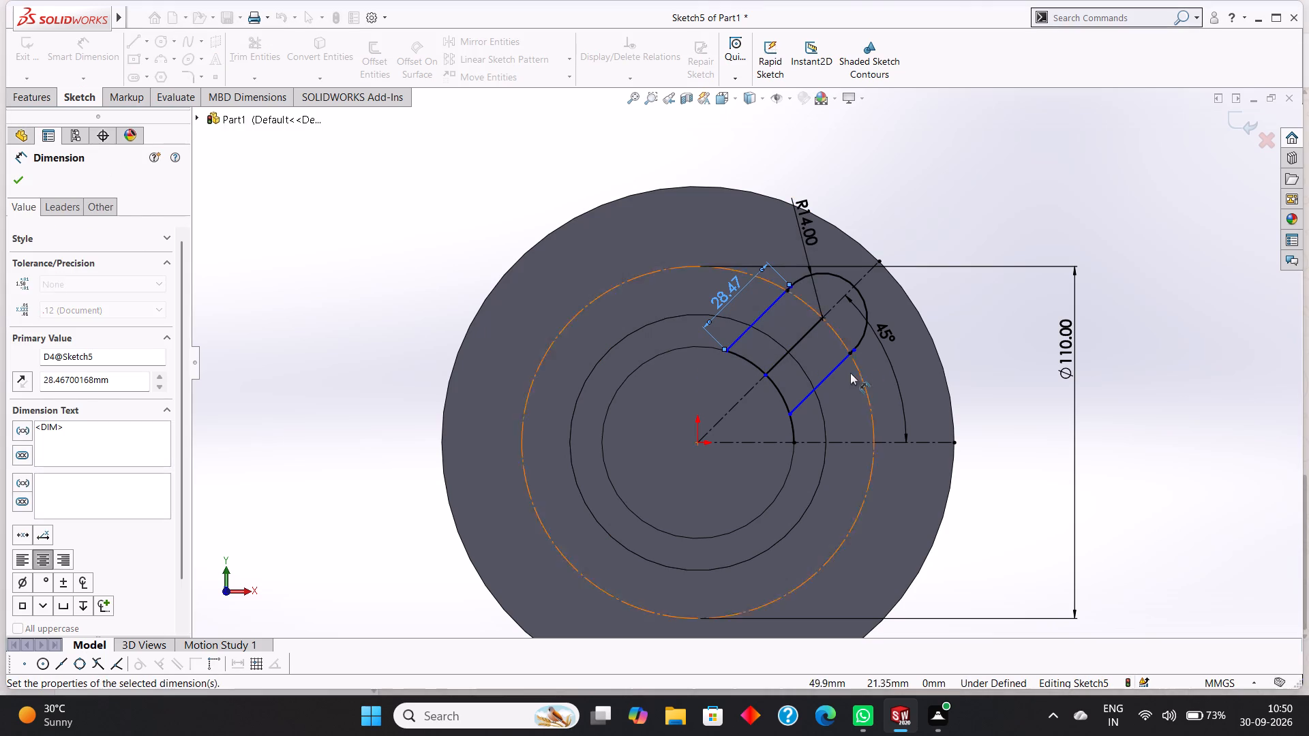
Dimension the perpendicular distance between the slot's lower side line and the 45° centerline.
{"action": "left_click", "coordinate": [839, 365]}
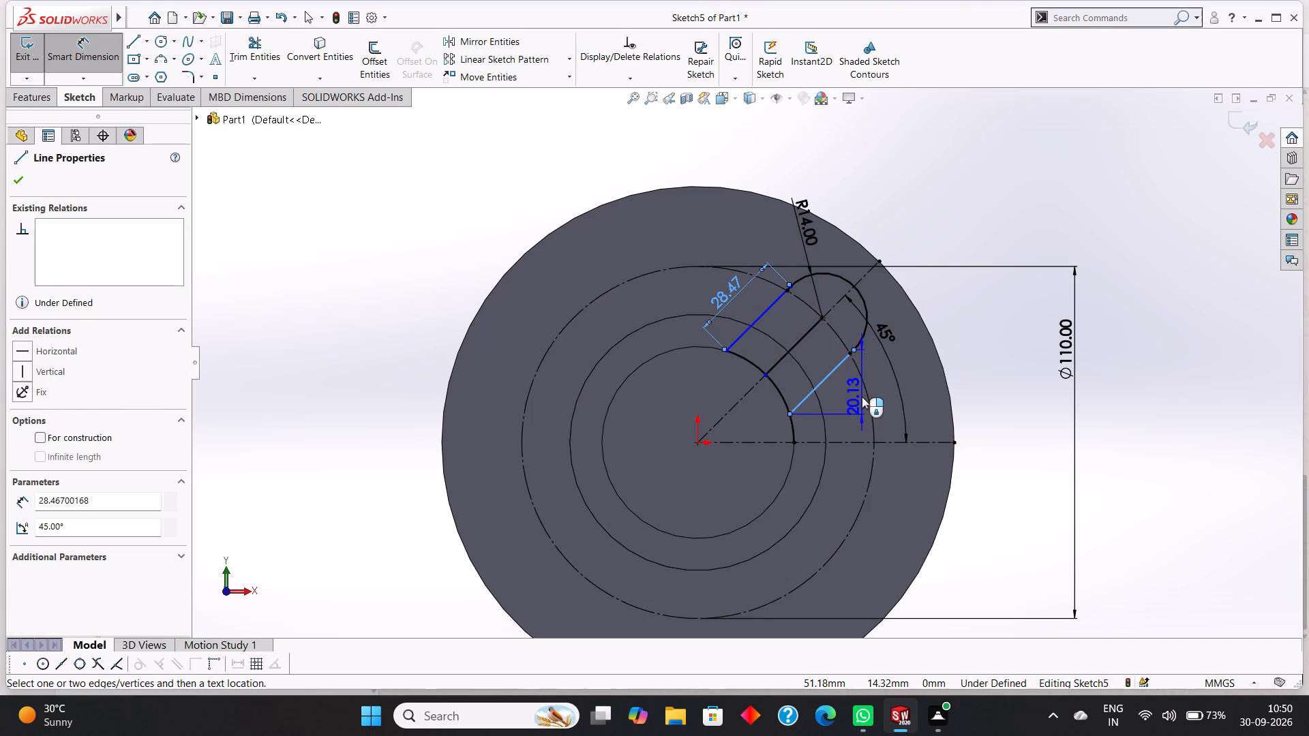
{"action": "left_click", "coordinate": [869, 402]}
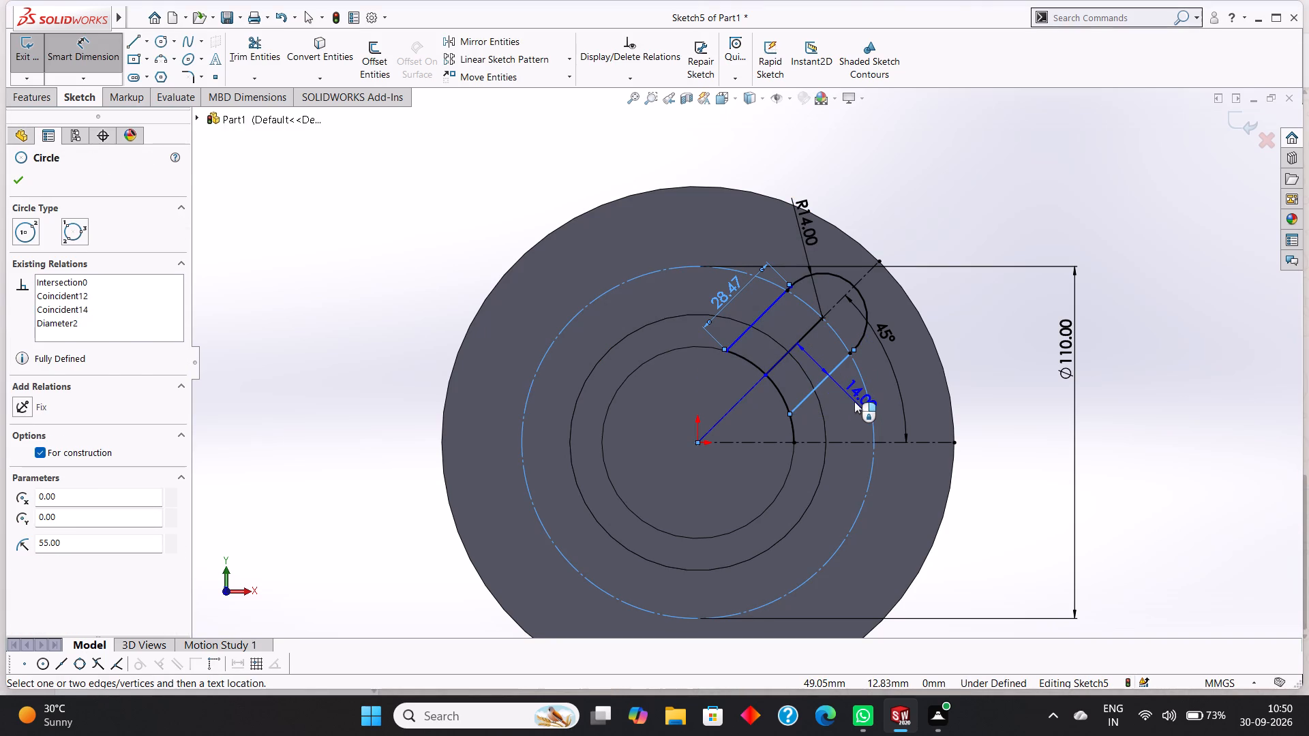
{"action": "left_click", "coordinate": [854, 401]}
{"action": "left_click", "coordinate": [800, 375]}
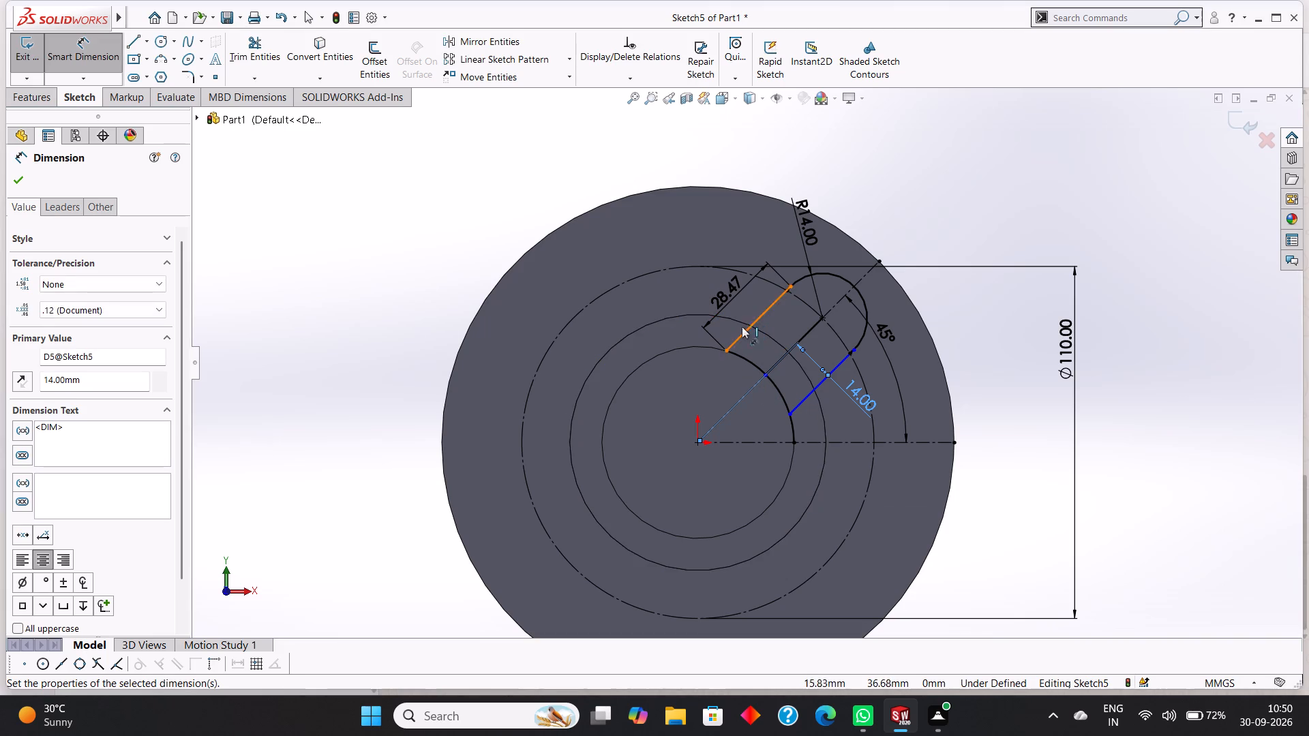
Dimension the perpendicular distance between the slot's upper side line and the 45° line through its middle.
{"action": "left_click", "coordinate": [798, 341]}
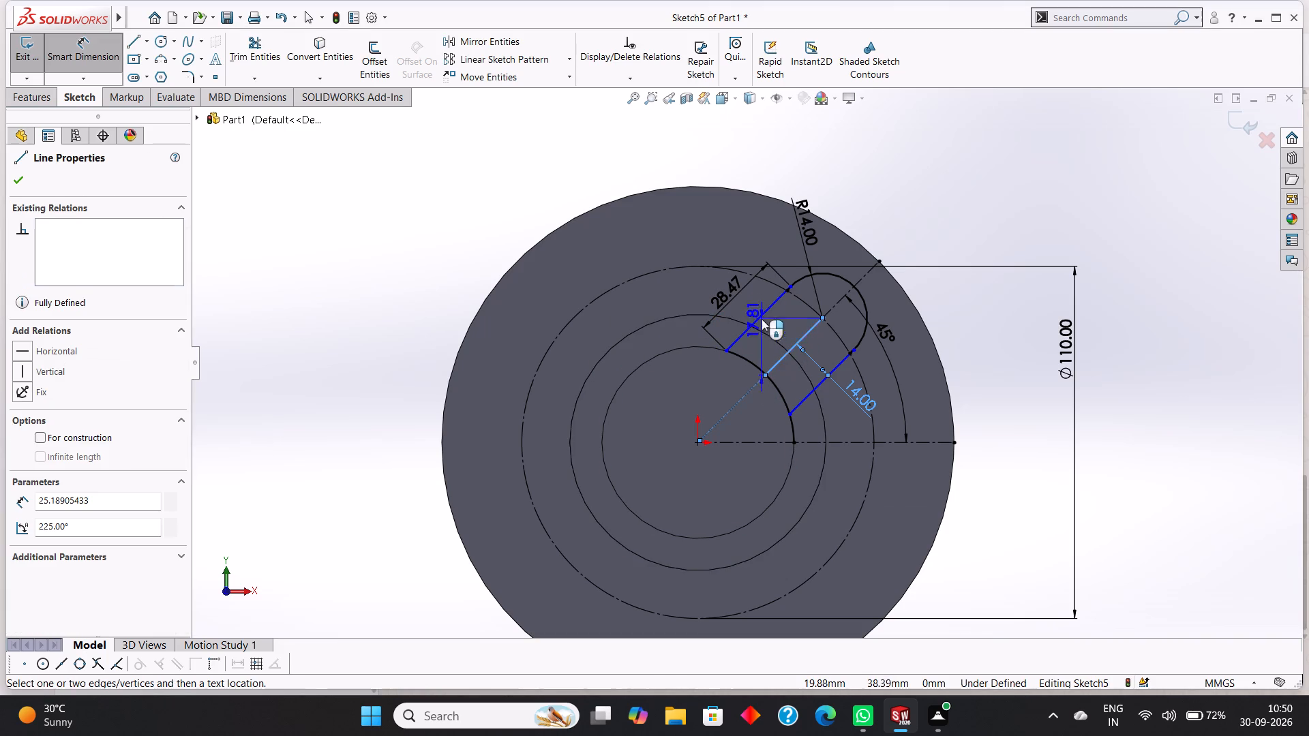
{"action": "left_click", "coordinate": [760, 317]}
{"action": "left_click", "coordinate": [782, 325]}
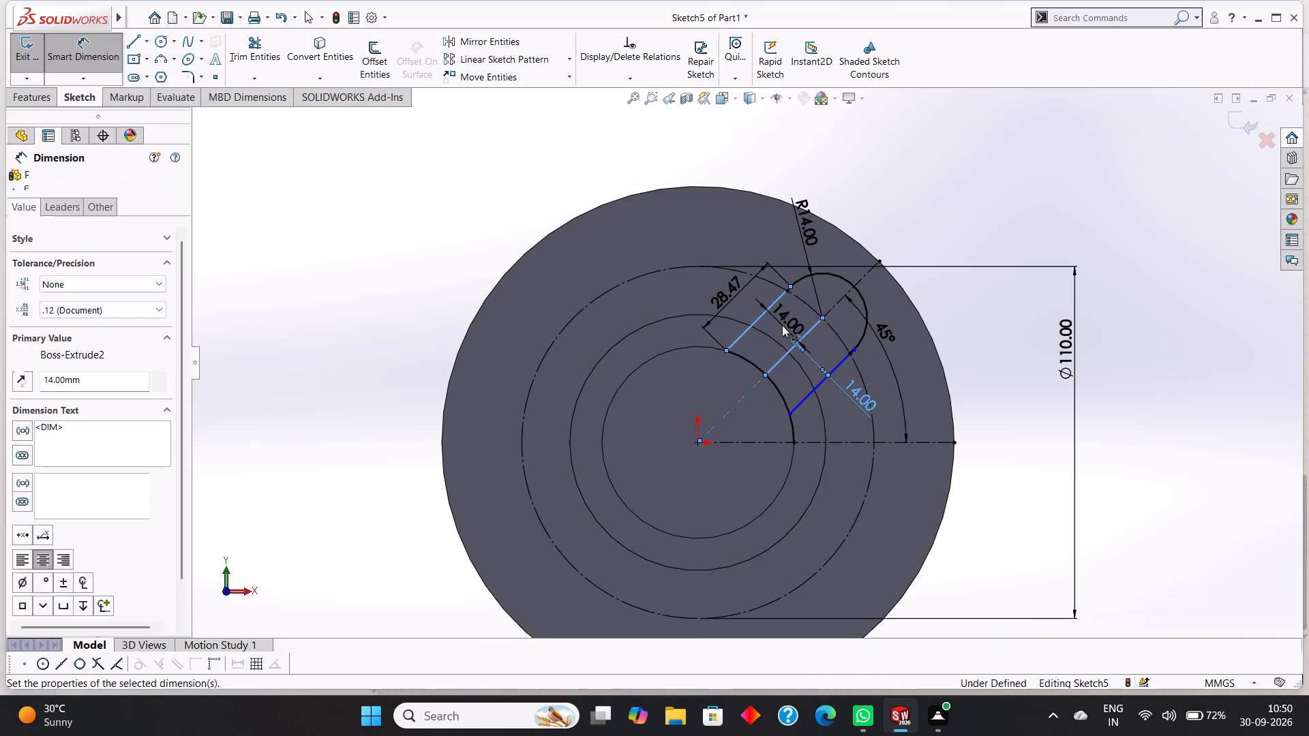
{"action": "left_click", "coordinate": [716, 307]}
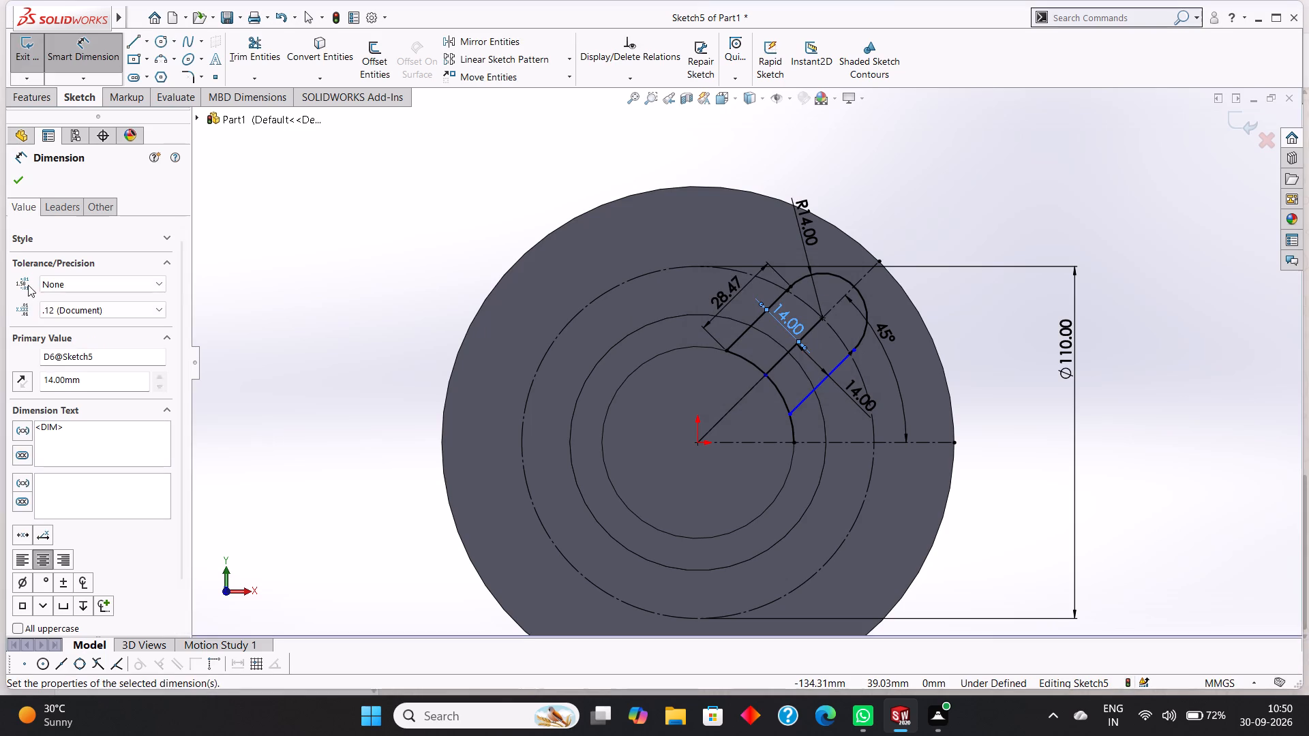
{"action": "left_click", "coordinate": [782, 356]}
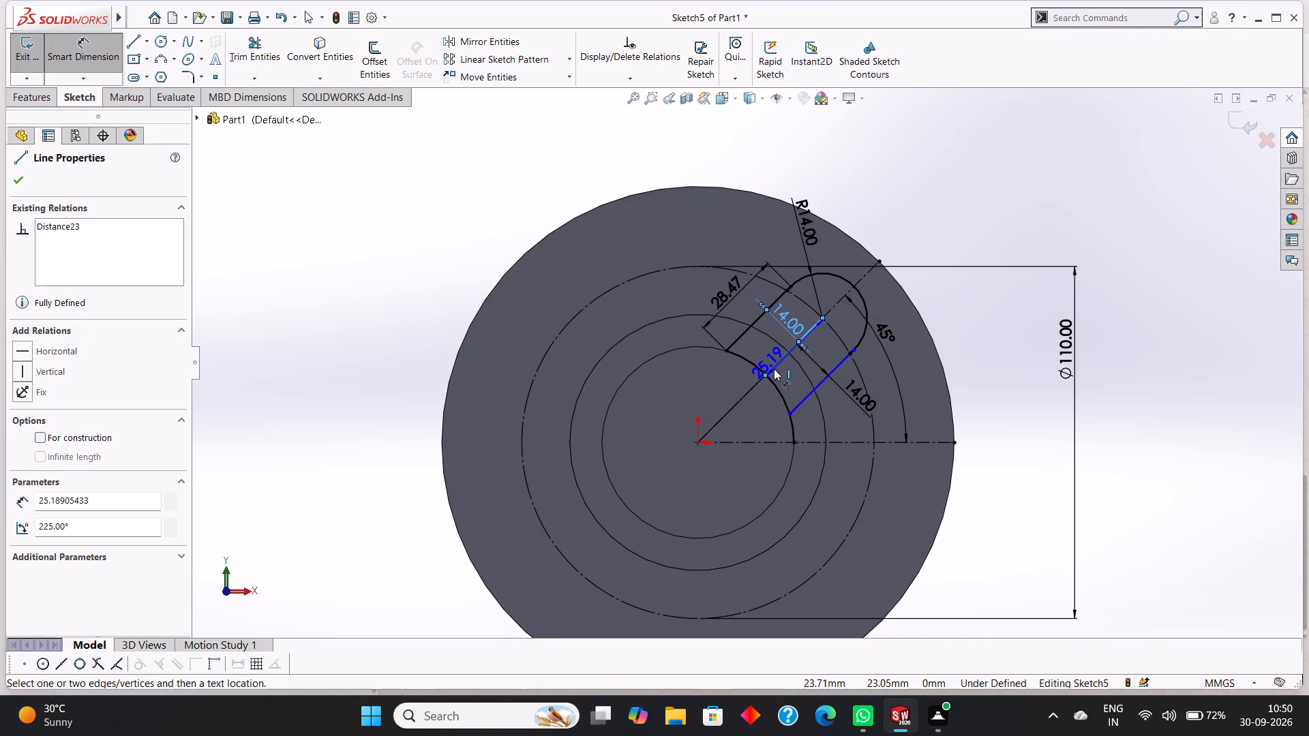
{"action": "key", "text": "Escape"}
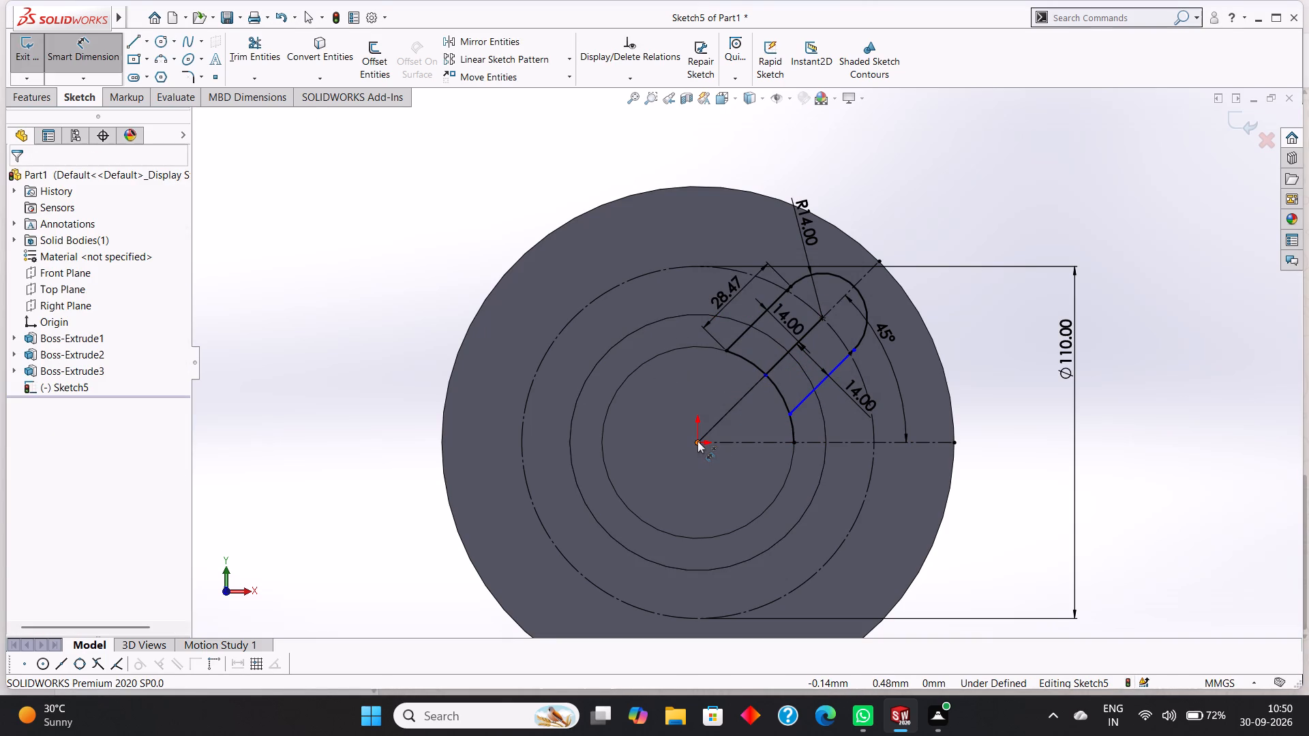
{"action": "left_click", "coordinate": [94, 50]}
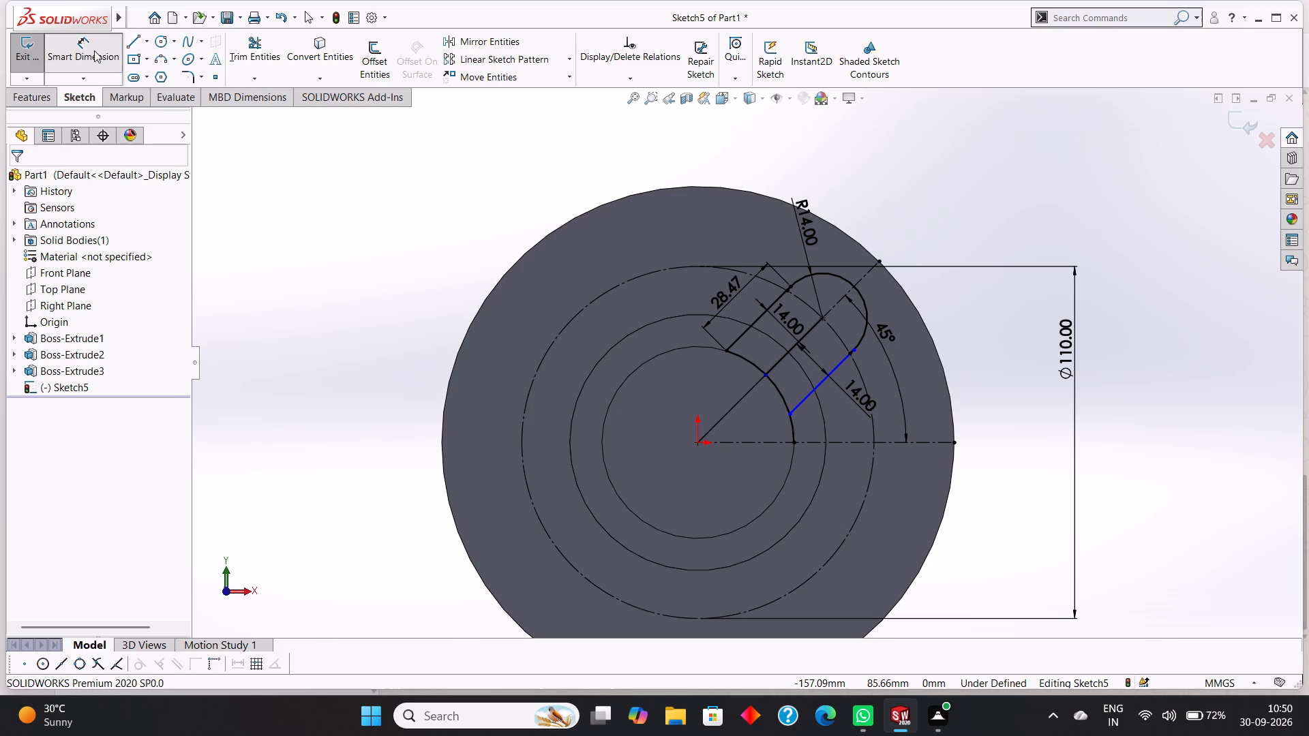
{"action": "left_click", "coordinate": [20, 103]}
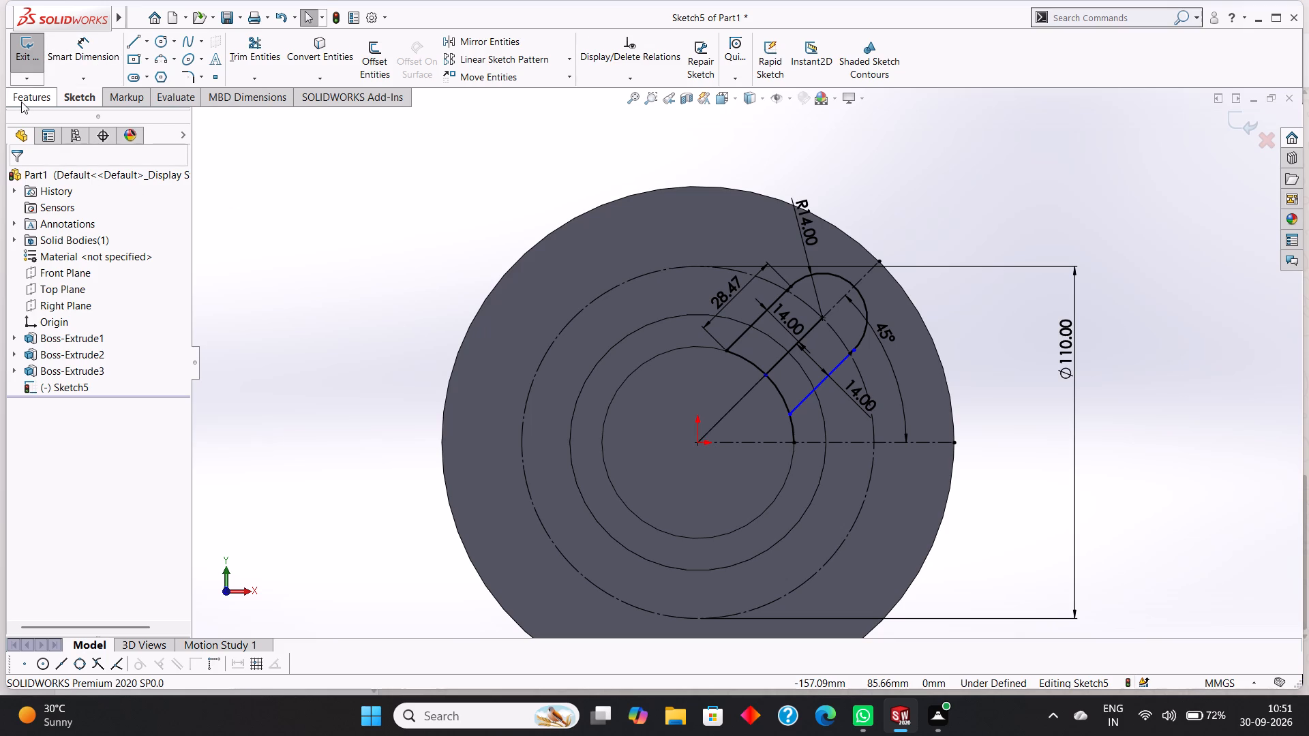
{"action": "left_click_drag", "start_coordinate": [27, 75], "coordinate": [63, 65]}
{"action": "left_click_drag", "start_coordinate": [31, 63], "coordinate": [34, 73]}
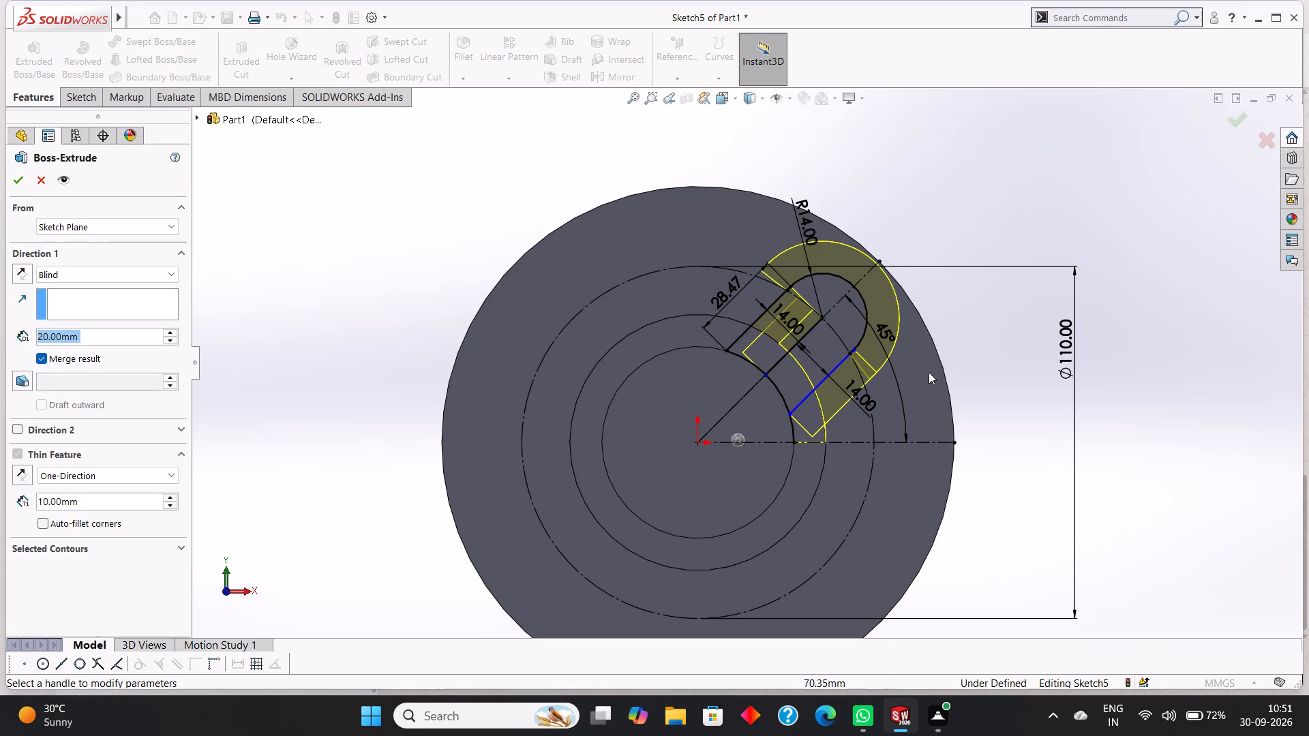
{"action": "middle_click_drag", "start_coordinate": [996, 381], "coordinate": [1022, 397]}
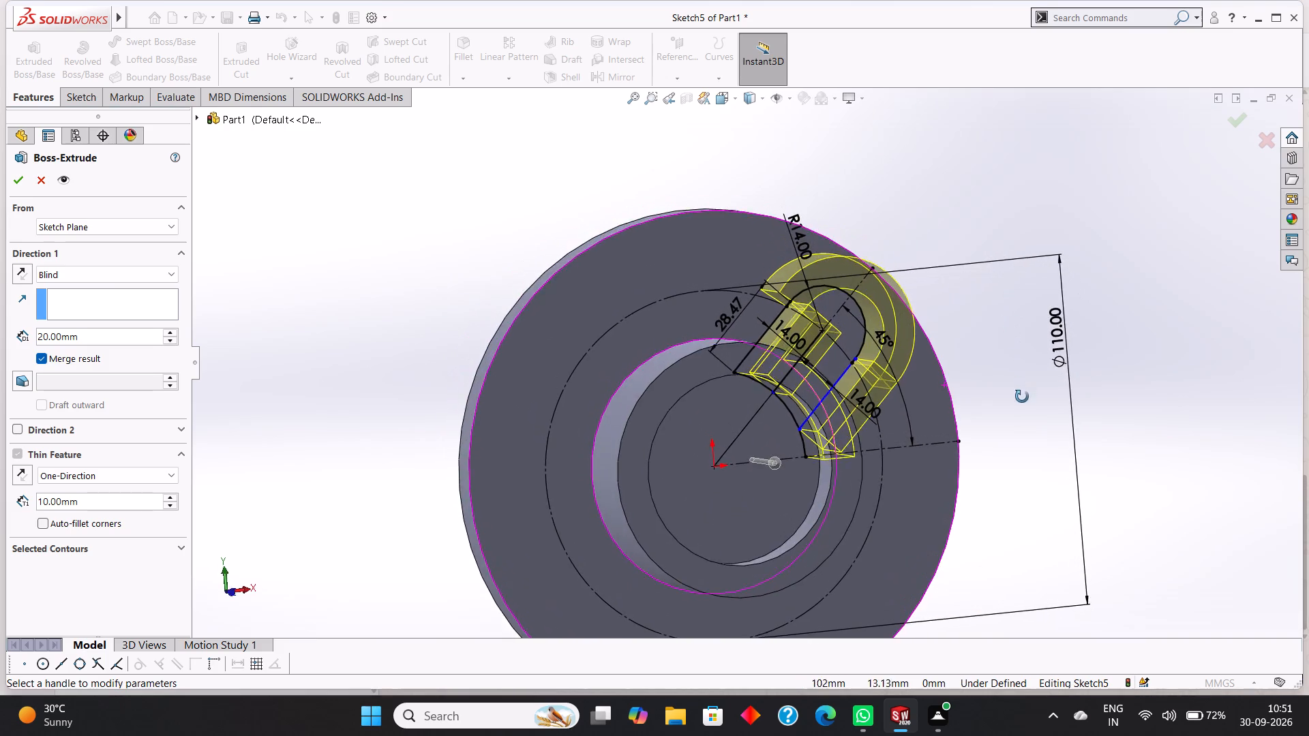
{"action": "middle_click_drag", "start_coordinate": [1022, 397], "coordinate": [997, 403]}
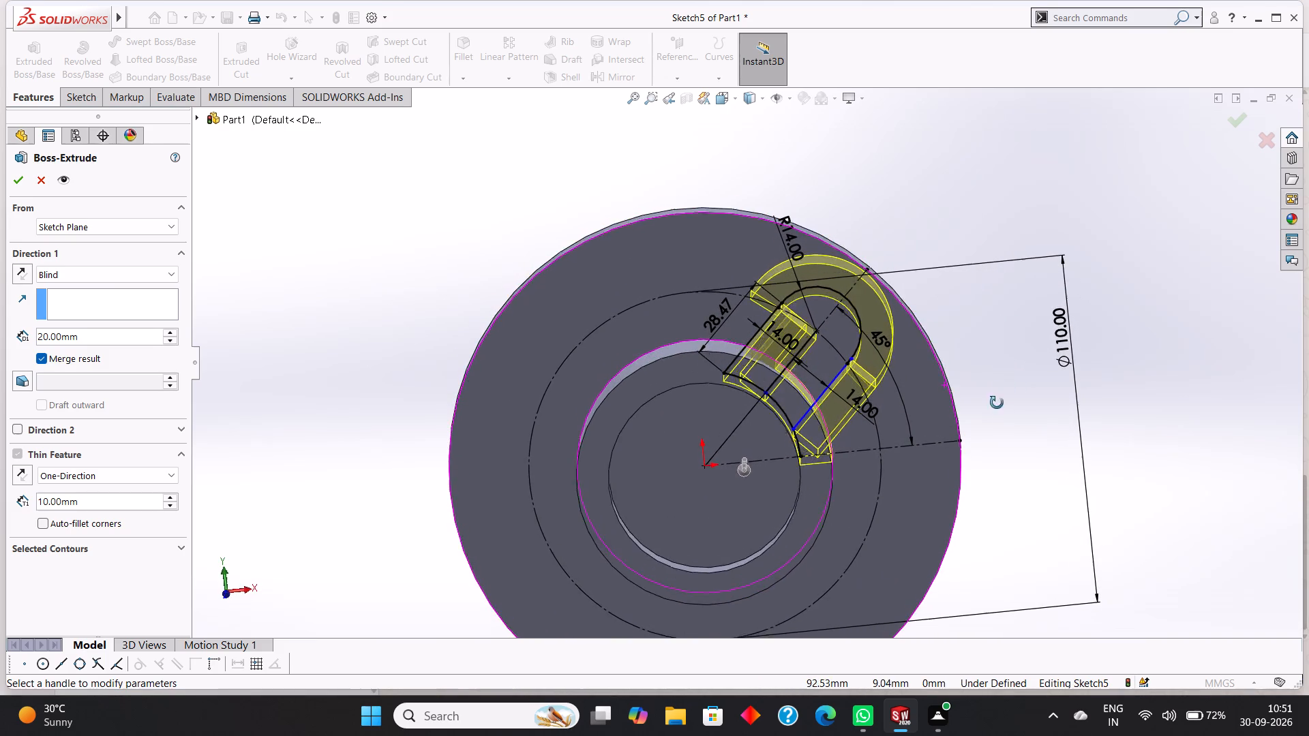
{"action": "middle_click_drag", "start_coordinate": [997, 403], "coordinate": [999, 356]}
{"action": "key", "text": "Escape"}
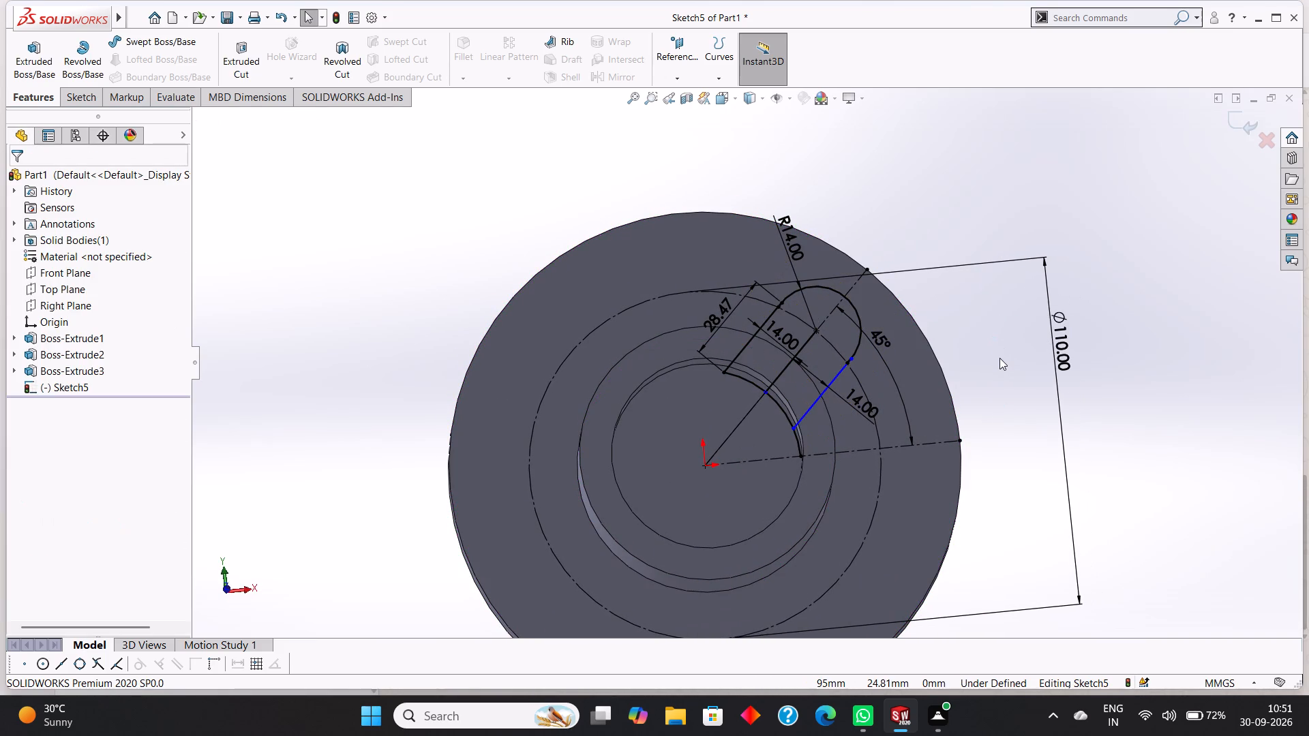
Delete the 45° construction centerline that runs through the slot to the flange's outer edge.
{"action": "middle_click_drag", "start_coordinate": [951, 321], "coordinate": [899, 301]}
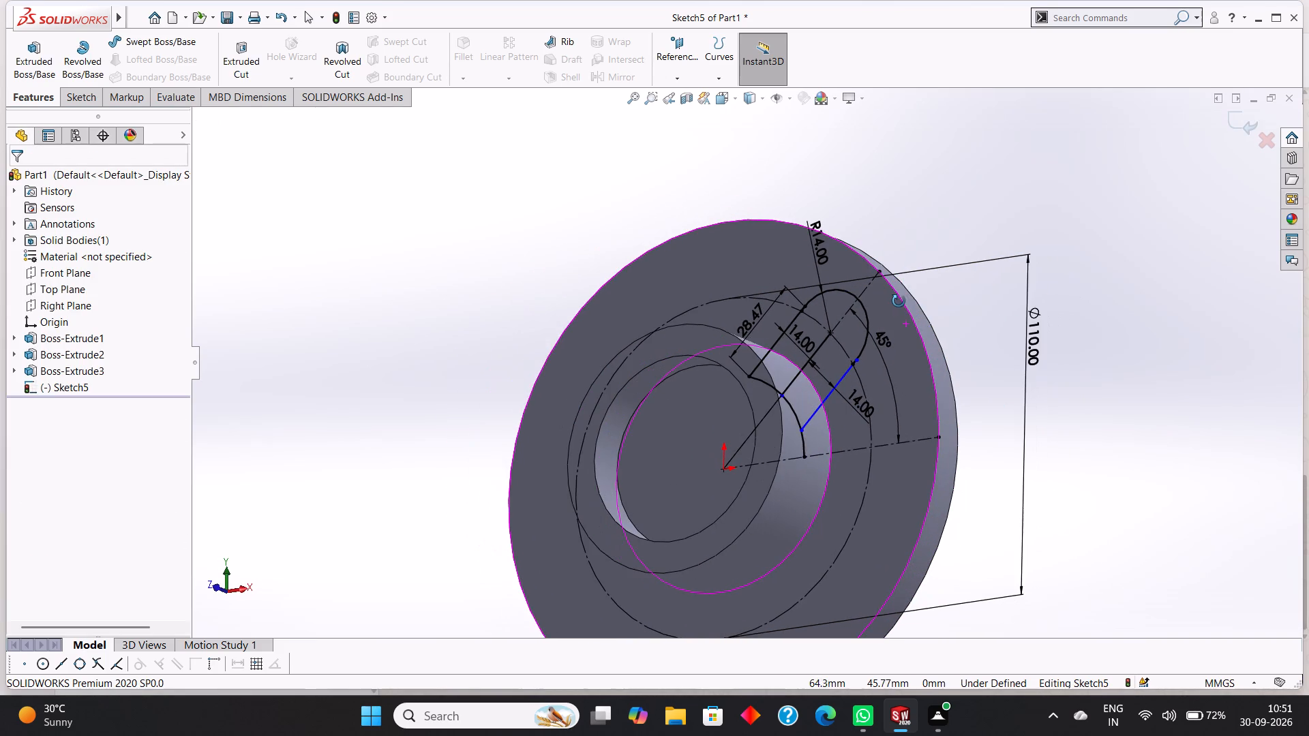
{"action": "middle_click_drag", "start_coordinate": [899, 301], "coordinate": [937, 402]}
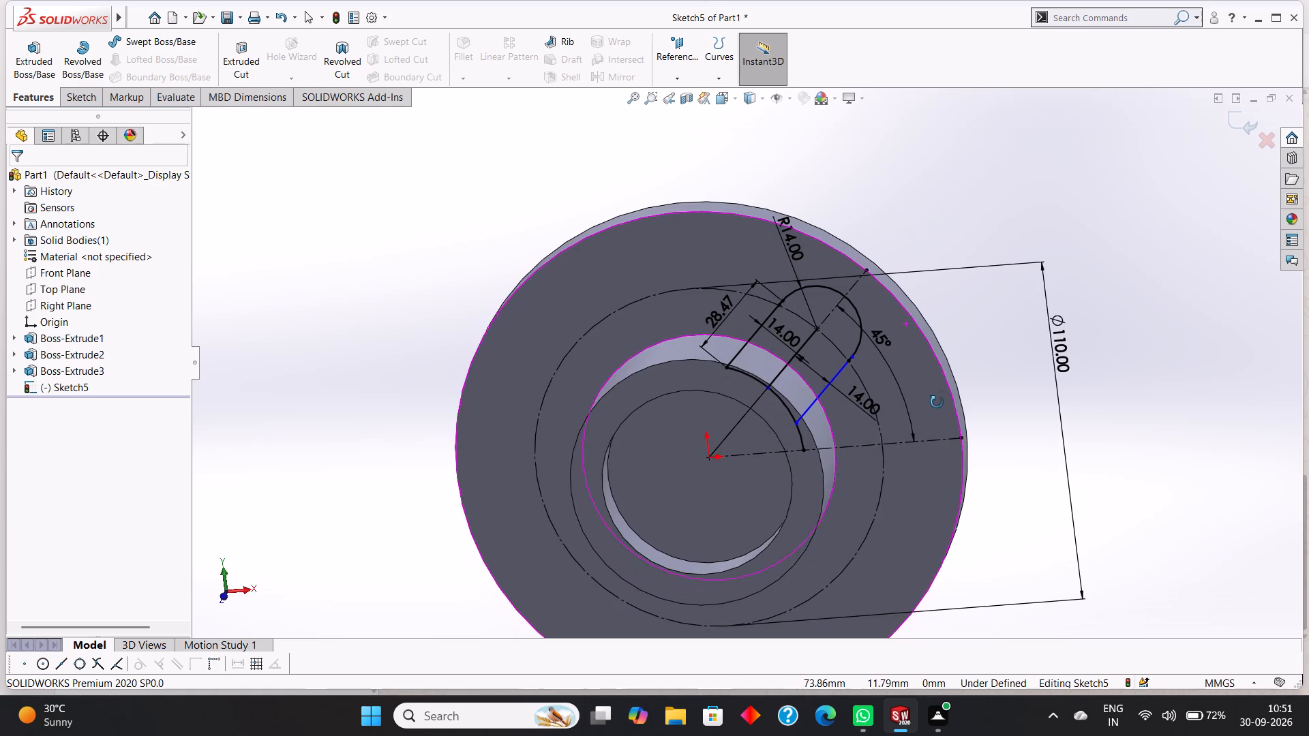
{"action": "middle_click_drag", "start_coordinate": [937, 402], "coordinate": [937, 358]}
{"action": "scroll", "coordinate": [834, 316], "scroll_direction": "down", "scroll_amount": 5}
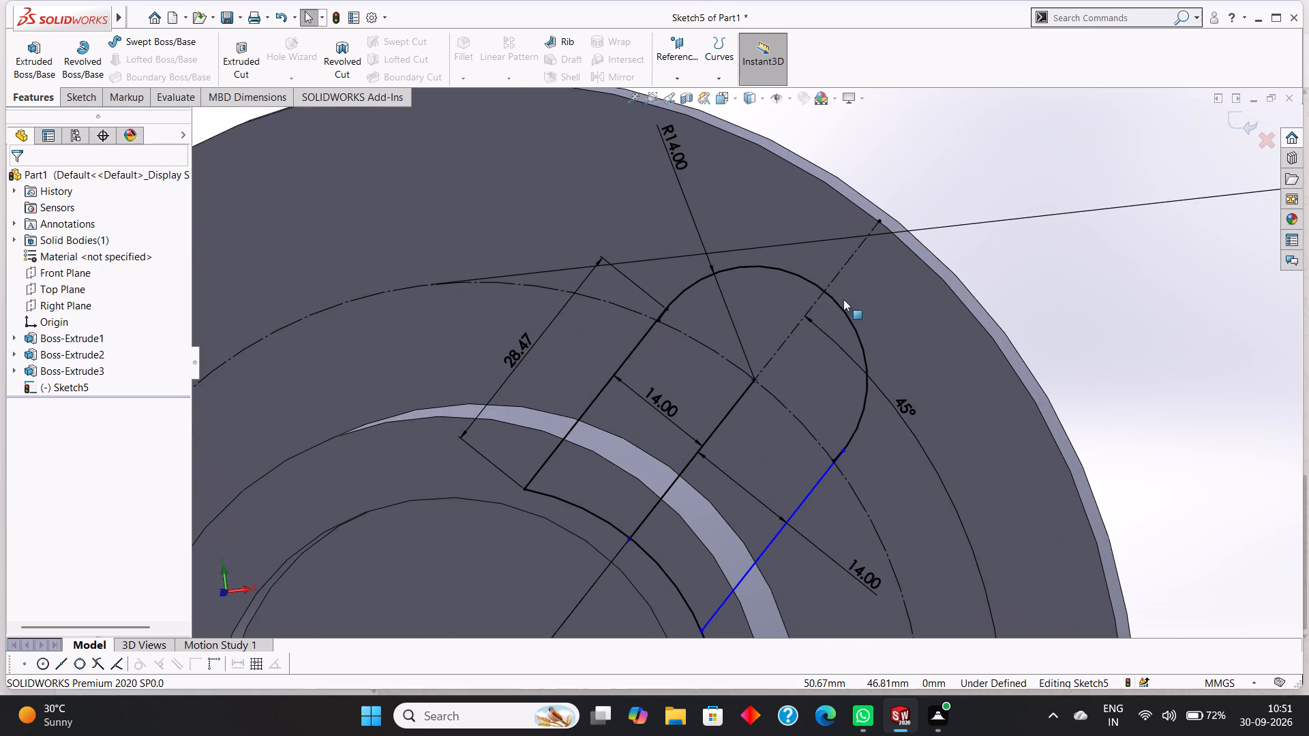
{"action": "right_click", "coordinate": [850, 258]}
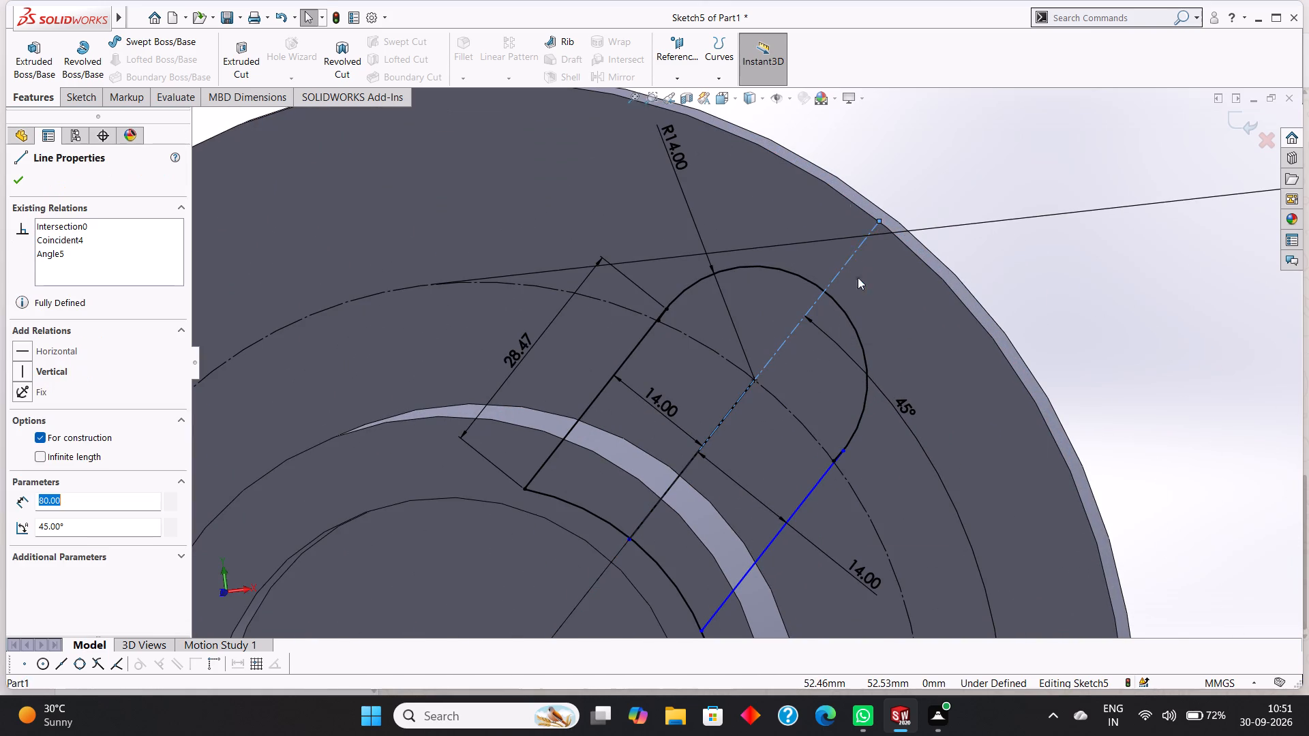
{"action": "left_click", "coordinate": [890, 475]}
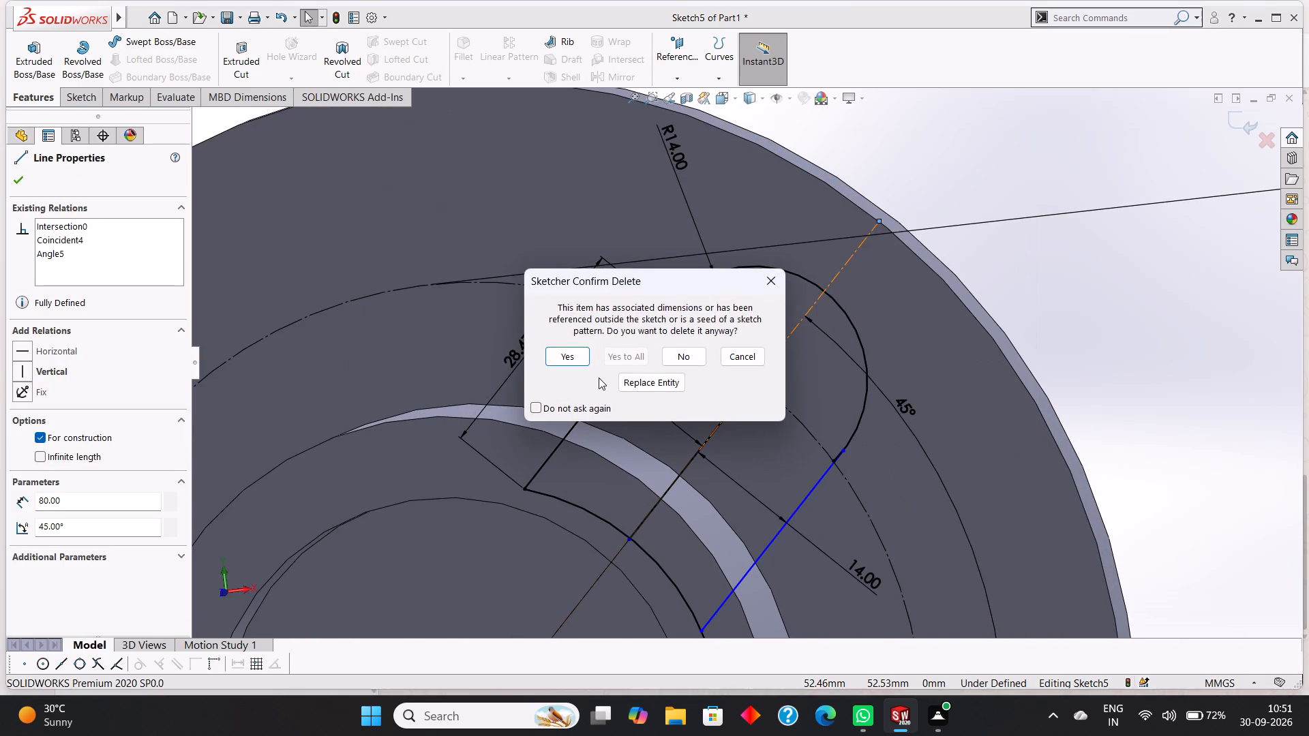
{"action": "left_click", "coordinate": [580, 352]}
Examine the junction between the slot's upper side line and its rounded outer arc.
{"action": "scroll", "coordinate": [840, 384], "scroll_direction": "up", "scroll_amount": 2}
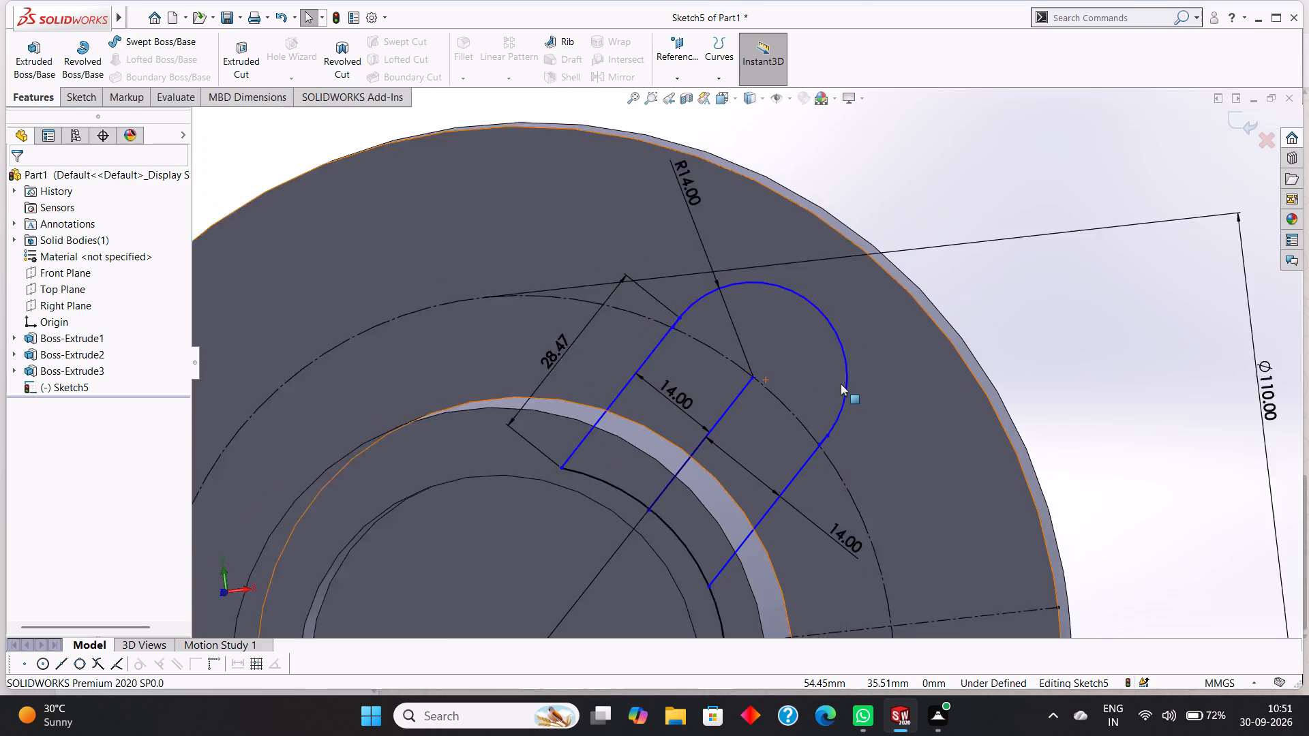
{"action": "scroll", "coordinate": [841, 384], "scroll_direction": "up", "scroll_amount": 3}
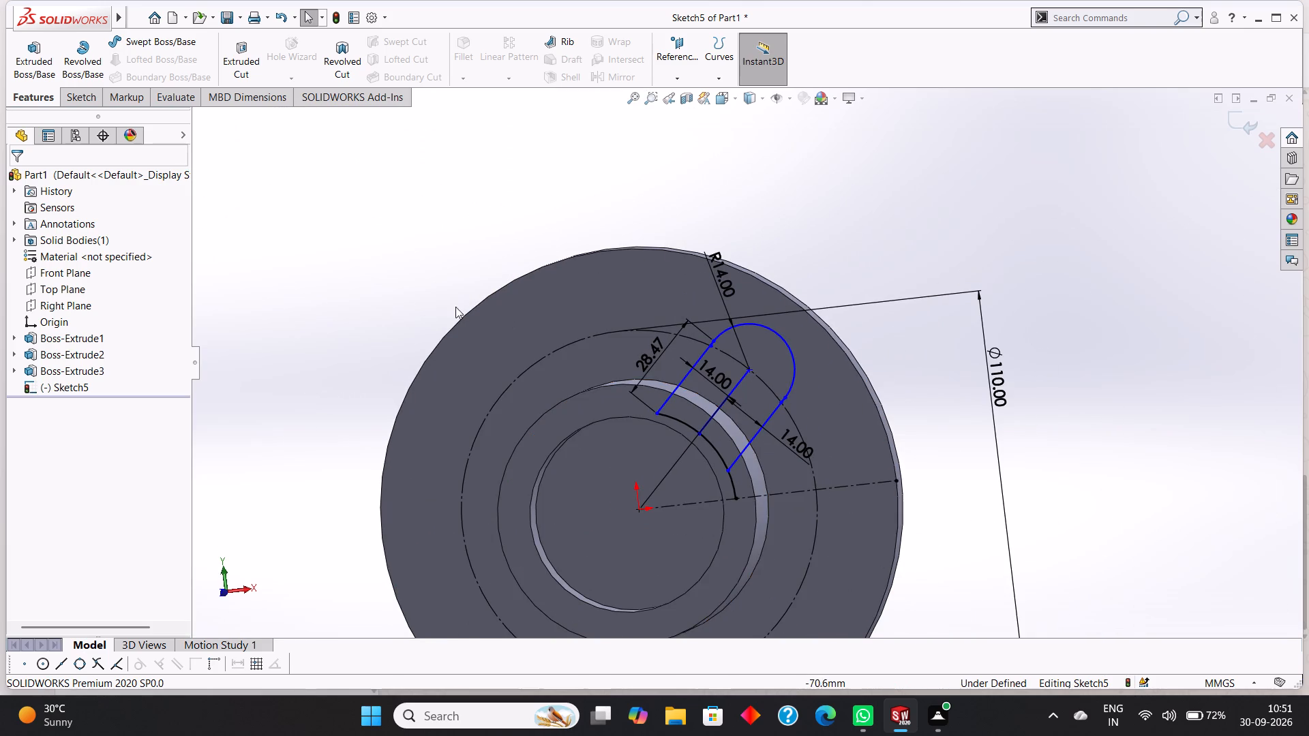
{"action": "scroll", "coordinate": [744, 349], "scroll_direction": "down", "scroll_amount": 5}
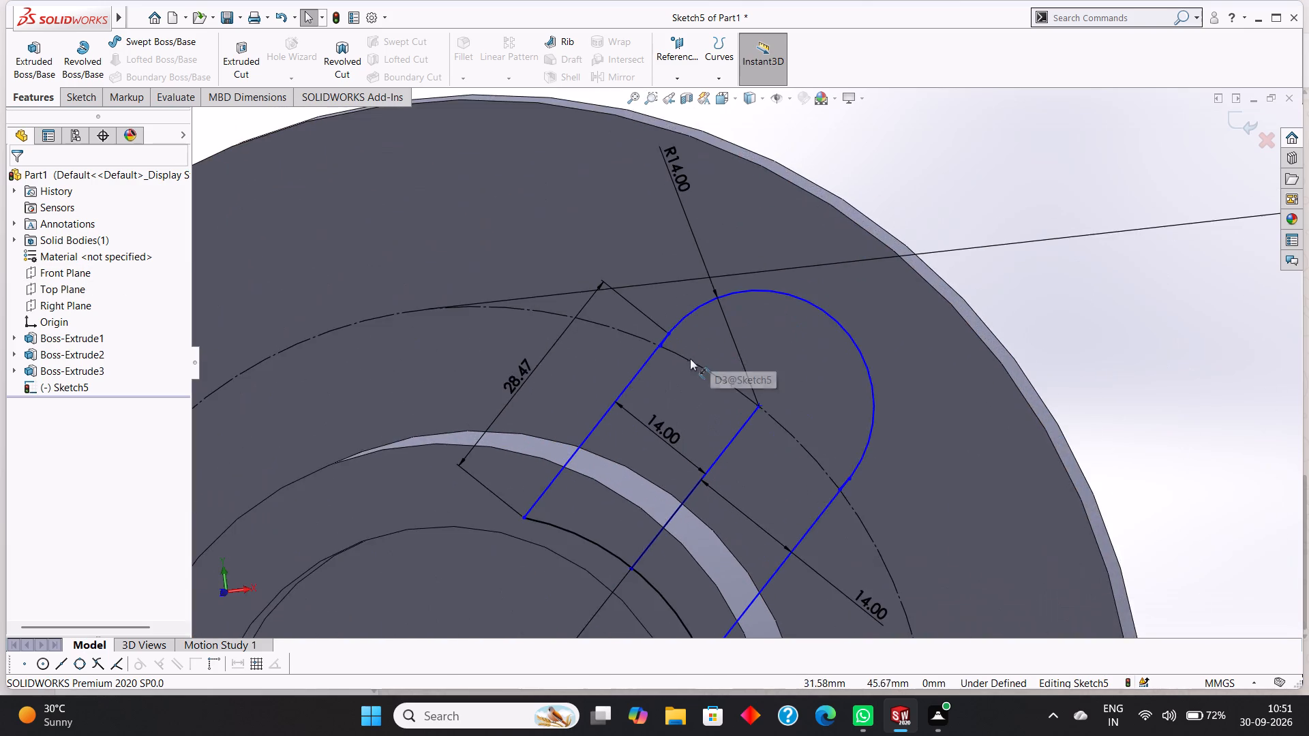
{"action": "scroll", "coordinate": [688, 360], "scroll_direction": "down", "scroll_amount": 5}
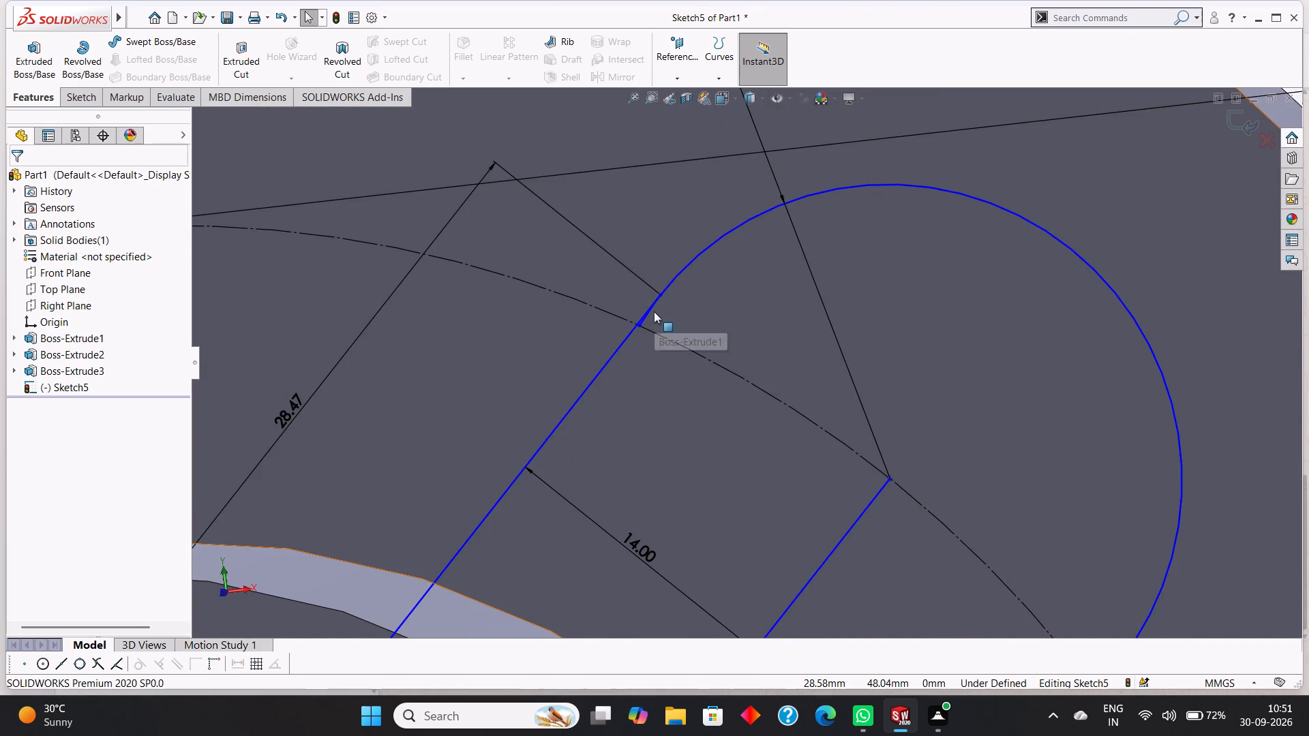
{"action": "scroll", "coordinate": [653, 310], "scroll_direction": "down", "scroll_amount": 10}
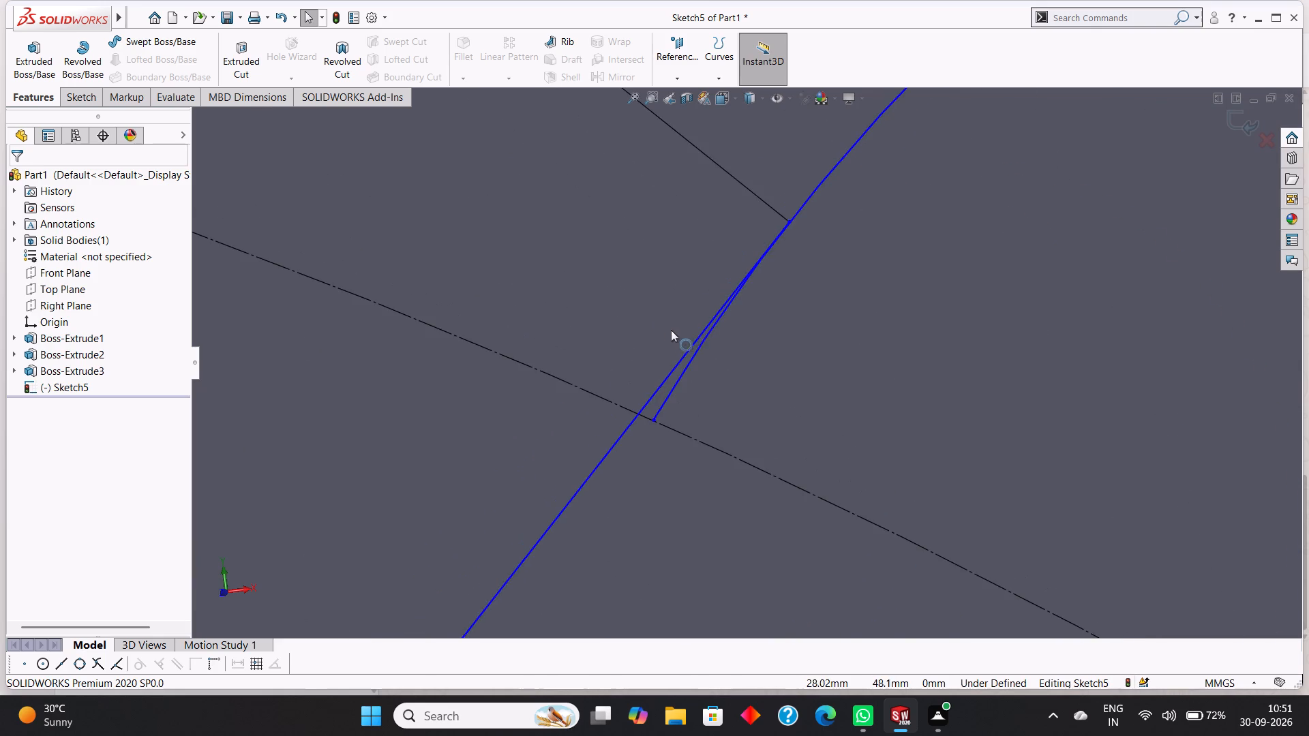
{"action": "scroll", "coordinate": [730, 328], "scroll_direction": "down", "scroll_amount": 3}
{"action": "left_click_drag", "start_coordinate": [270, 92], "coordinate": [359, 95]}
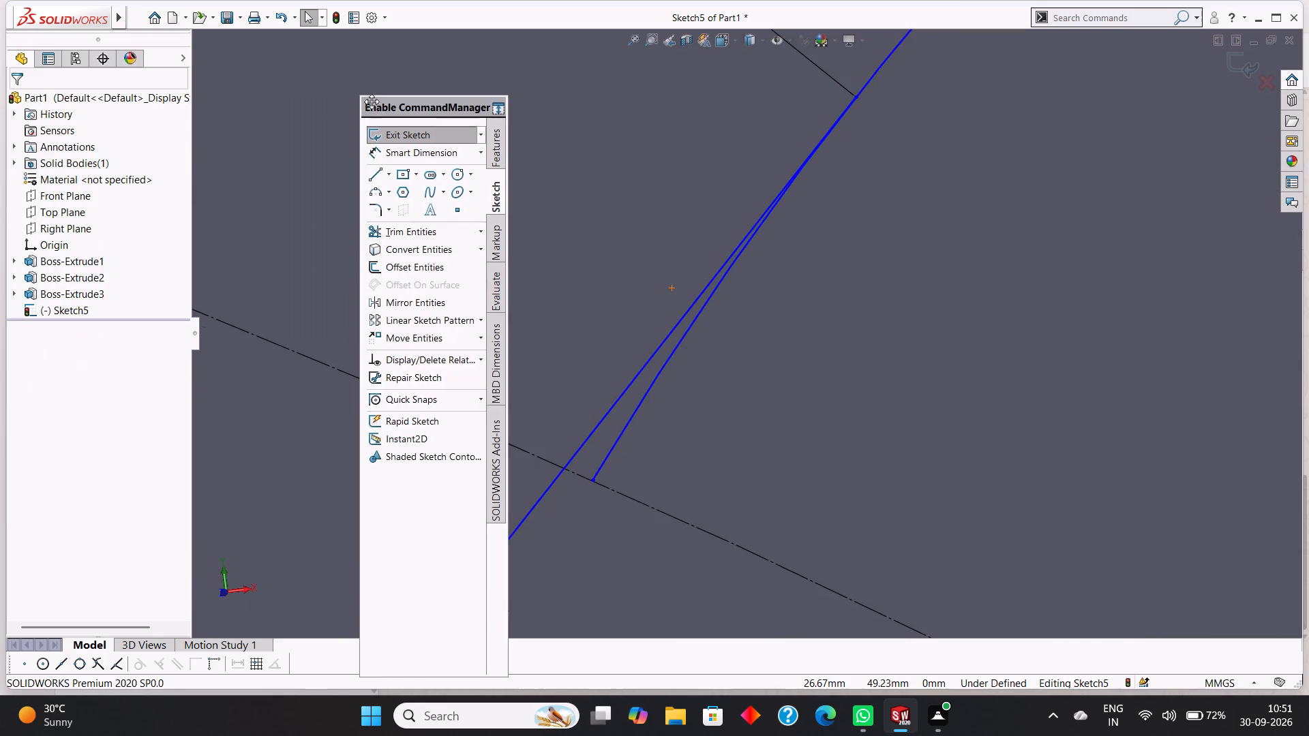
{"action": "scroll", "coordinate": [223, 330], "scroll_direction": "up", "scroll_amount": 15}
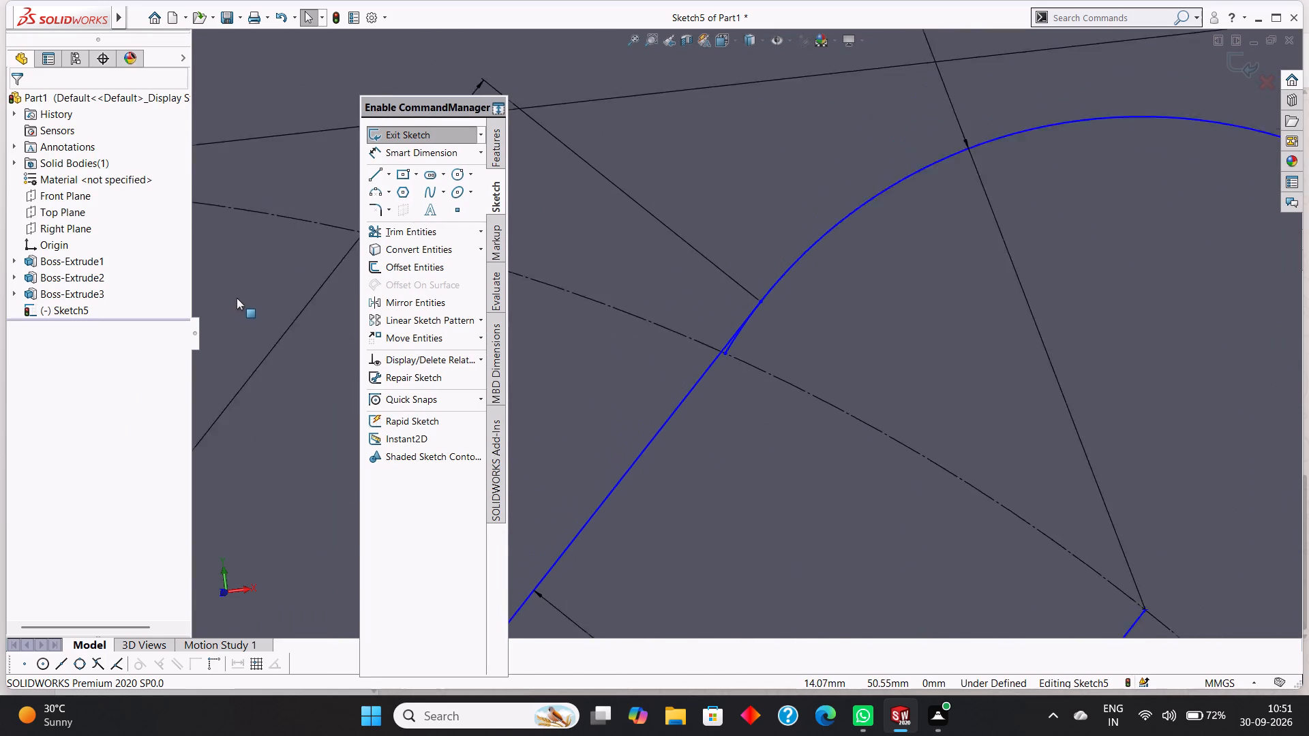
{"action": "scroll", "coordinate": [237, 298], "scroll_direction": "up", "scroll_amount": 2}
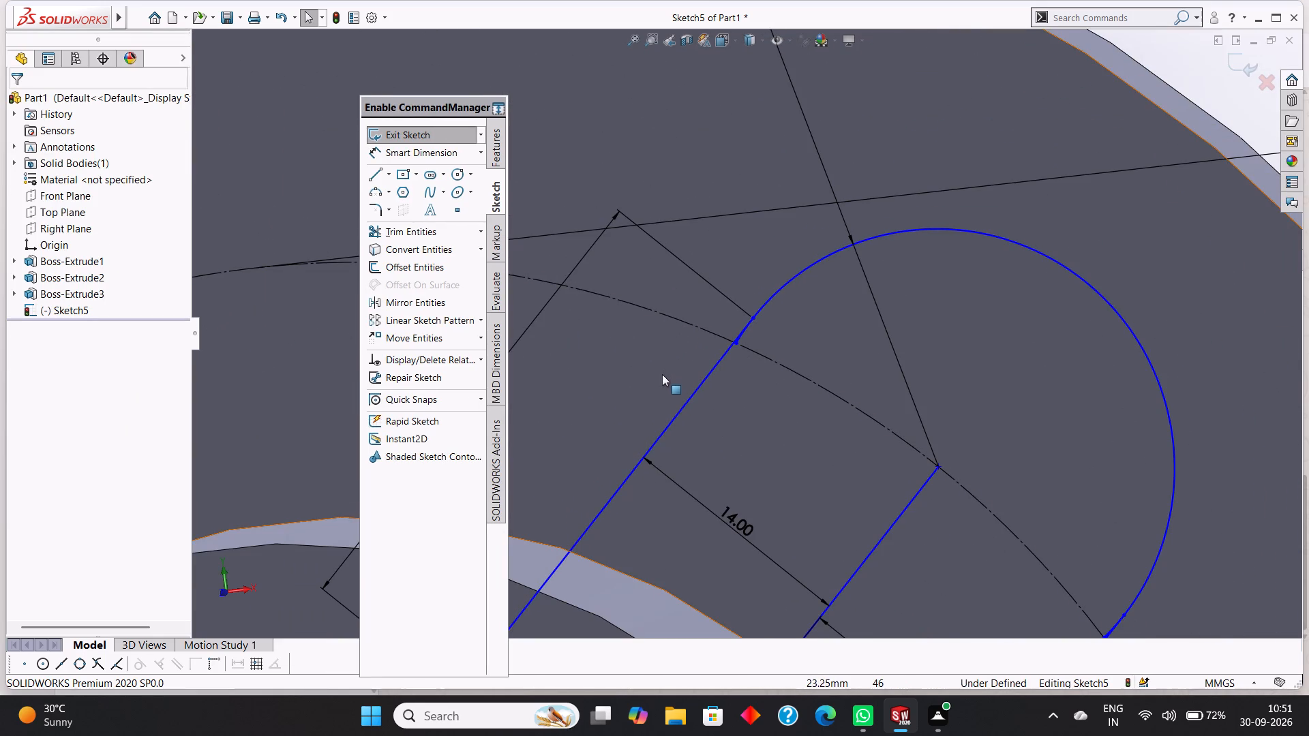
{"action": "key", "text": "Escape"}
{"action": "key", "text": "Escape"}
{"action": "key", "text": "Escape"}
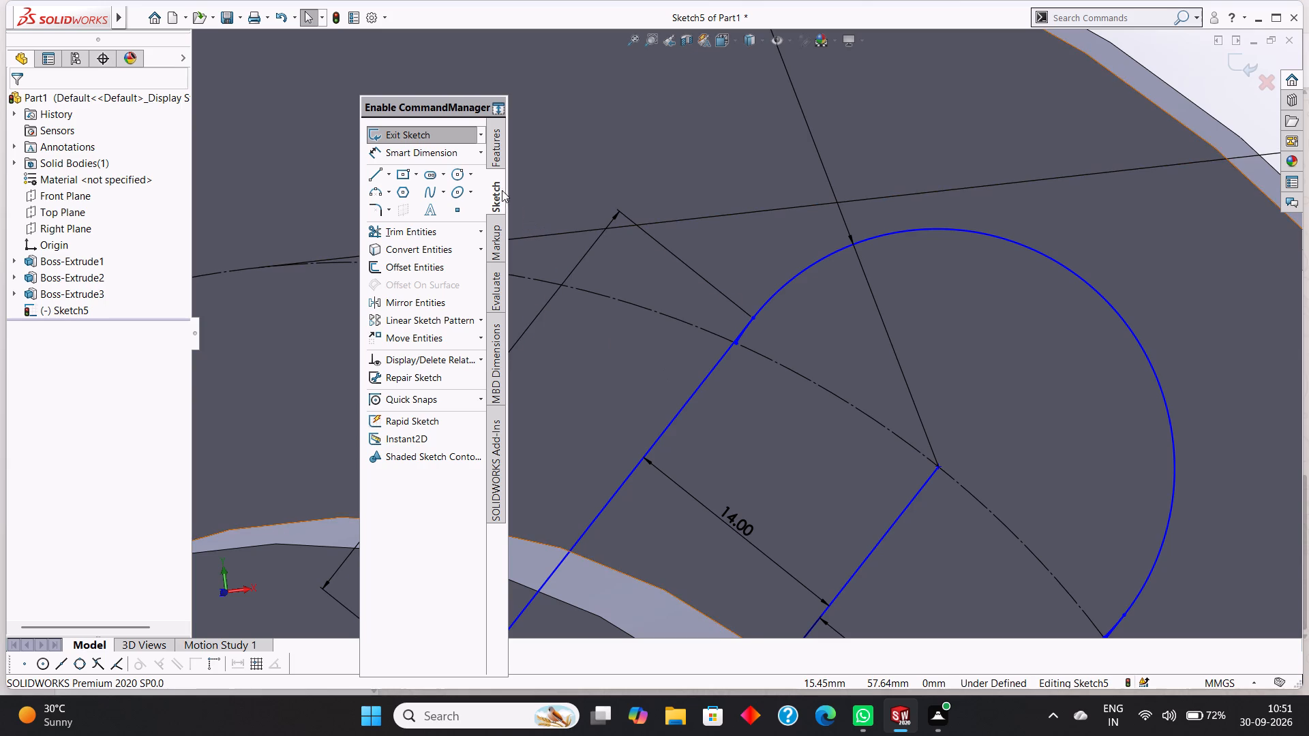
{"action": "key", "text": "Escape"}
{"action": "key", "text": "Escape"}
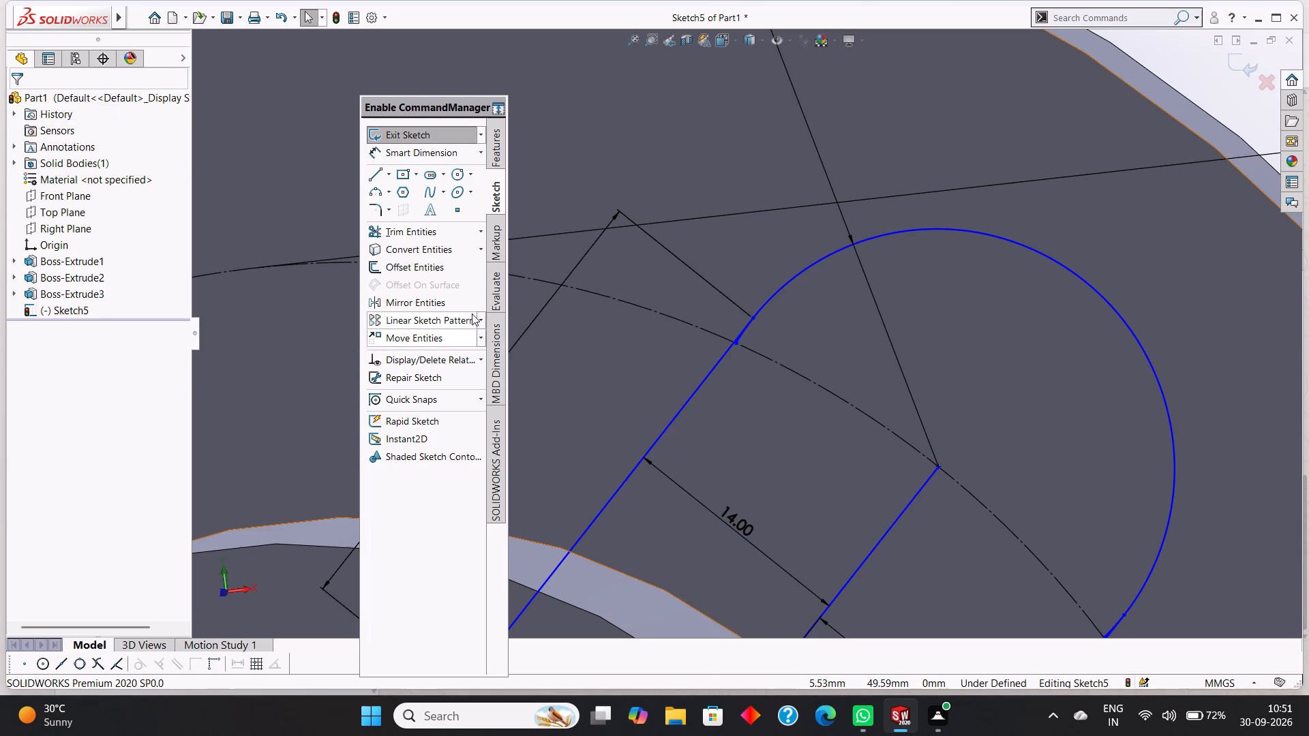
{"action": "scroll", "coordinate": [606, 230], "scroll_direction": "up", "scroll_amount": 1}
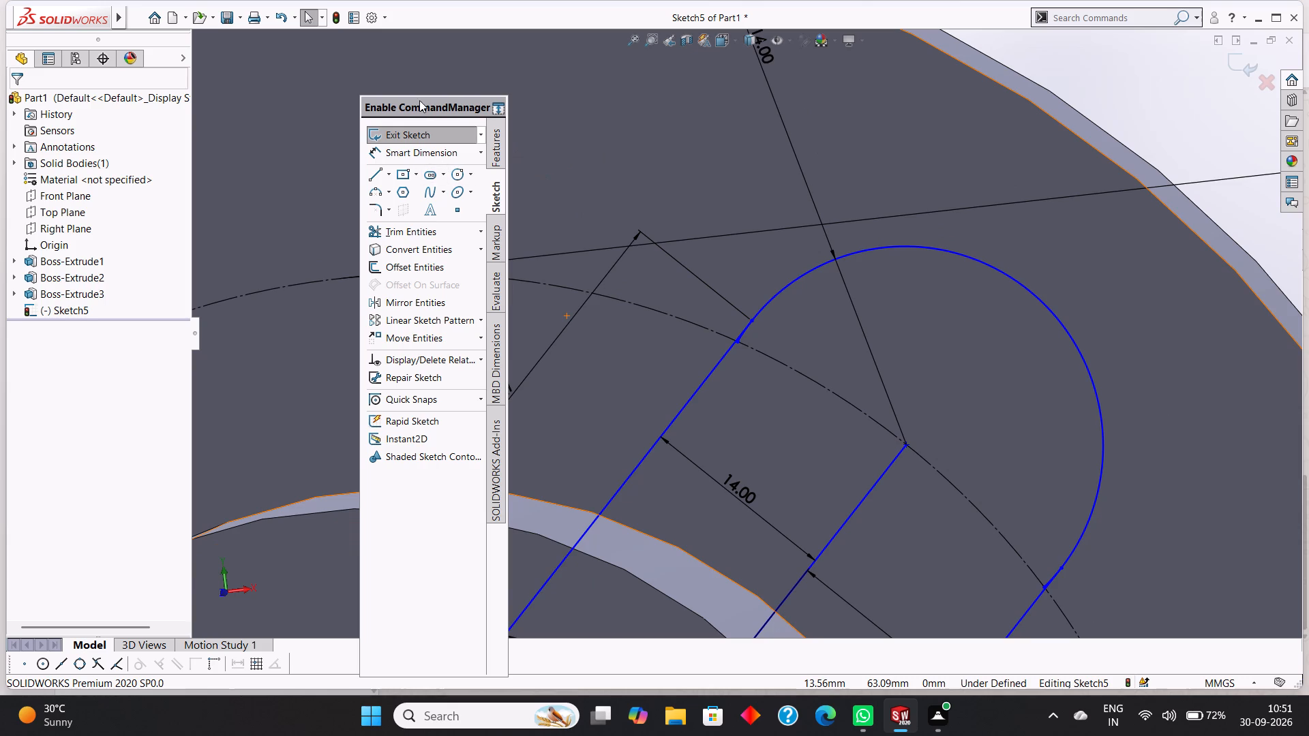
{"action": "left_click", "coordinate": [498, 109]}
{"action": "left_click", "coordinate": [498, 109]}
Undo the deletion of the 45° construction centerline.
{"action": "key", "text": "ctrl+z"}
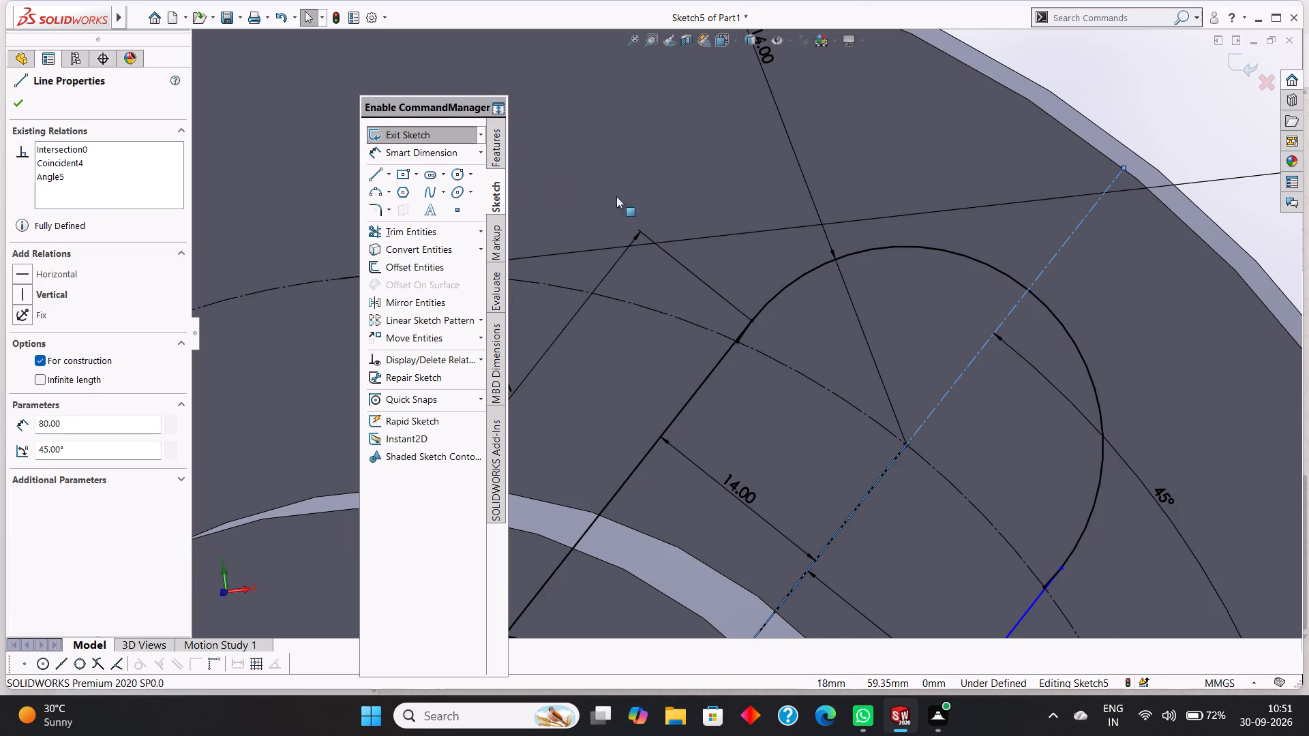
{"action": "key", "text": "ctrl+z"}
Exit the slot profile sketch.
{"action": "scroll", "coordinate": [614, 244], "scroll_direction": "up", "scroll_amount": 2}
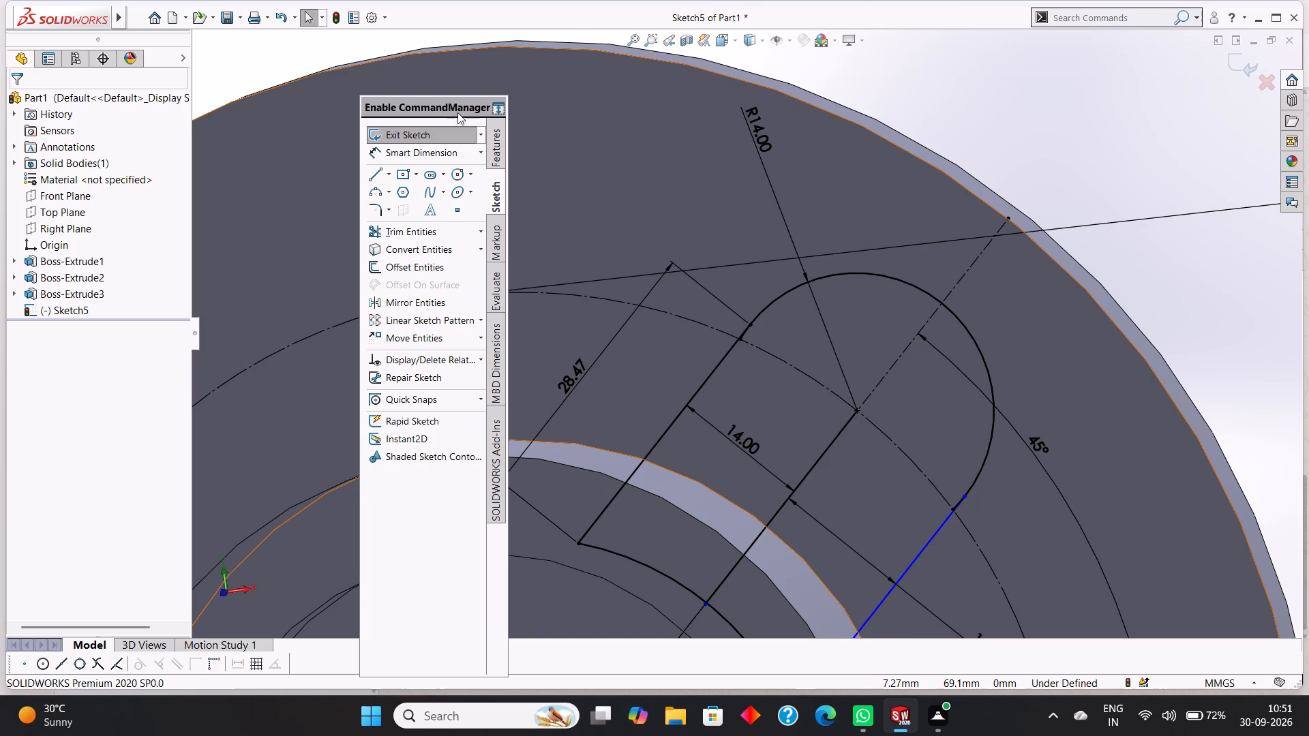
{"action": "left_click_drag", "start_coordinate": [428, 105], "coordinate": [398, 57]}
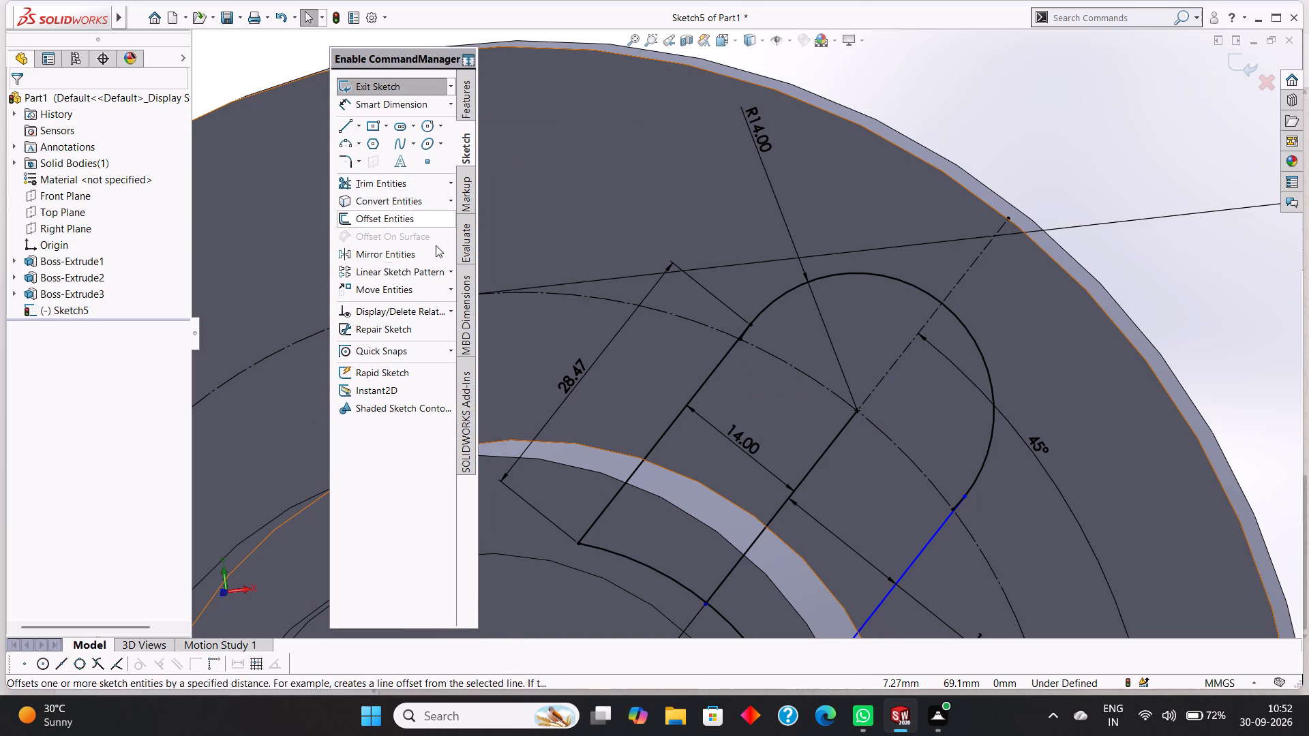
{"action": "left_click", "coordinate": [378, 82]}
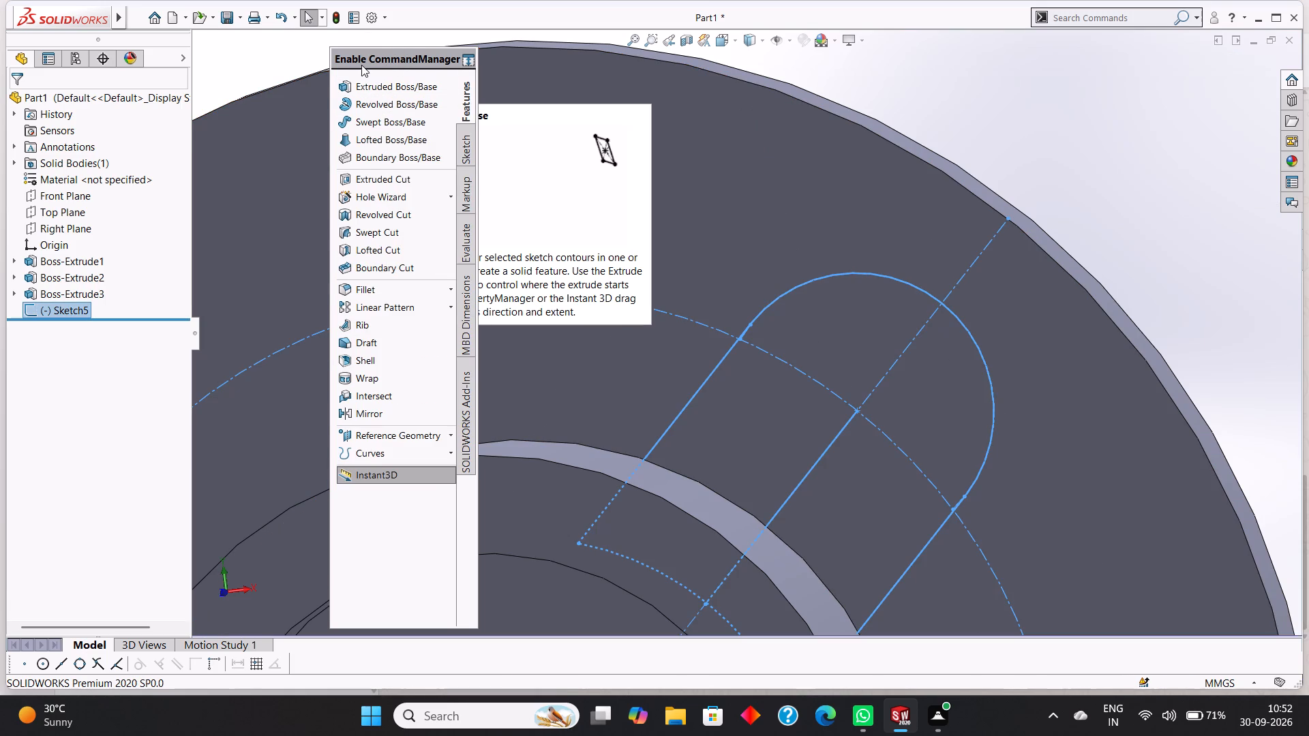
Try to dock the floating CommandManager back into the window frame.
{"action": "left_click_drag", "start_coordinate": [381, 65], "coordinate": [103, 11]}
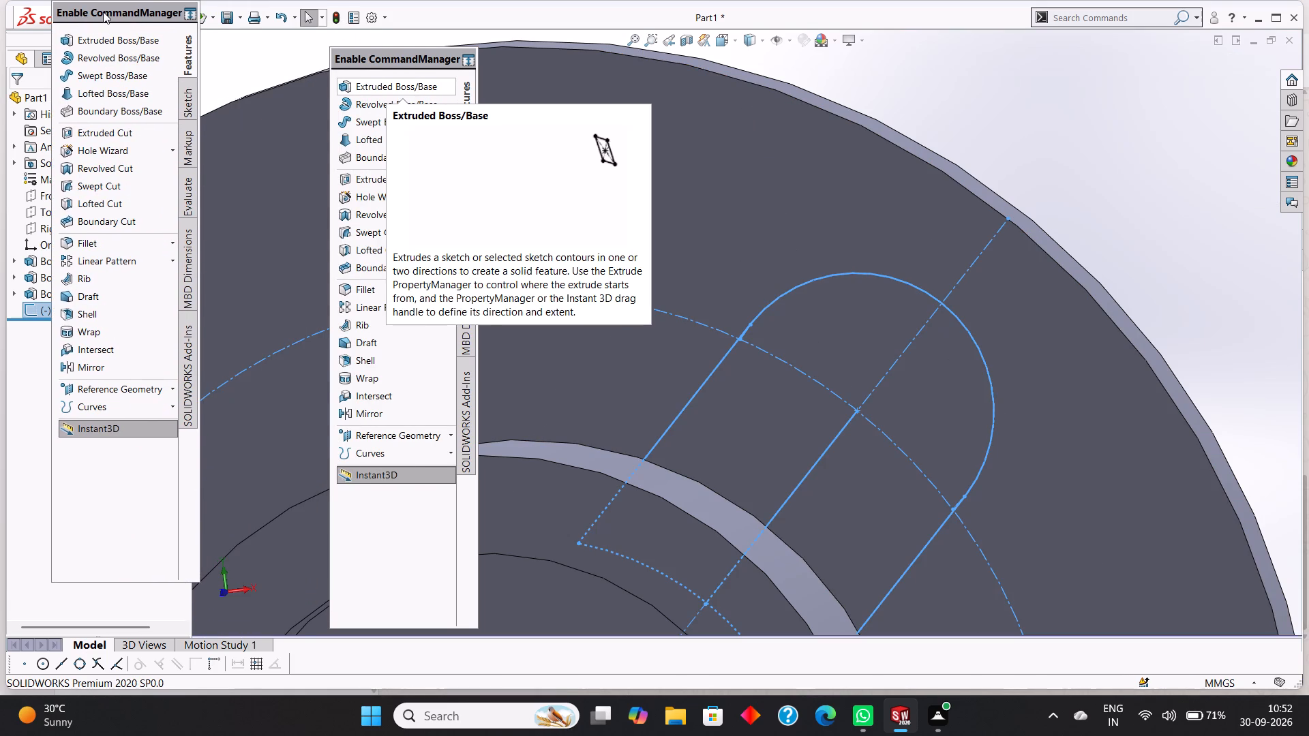
{"action": "left_click_drag", "start_coordinate": [110, 12], "coordinate": [144, 44]}
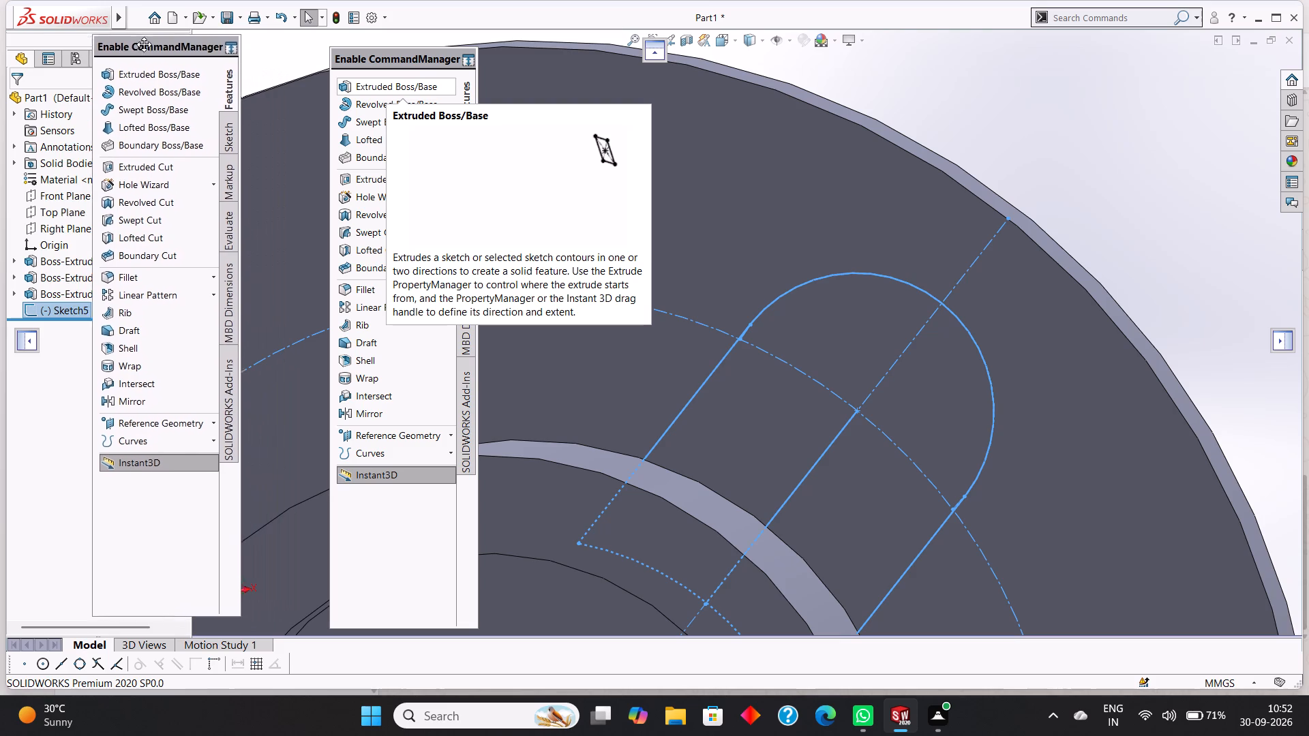
{"action": "left_click_drag", "start_coordinate": [144, 44], "coordinate": [107, 29]}
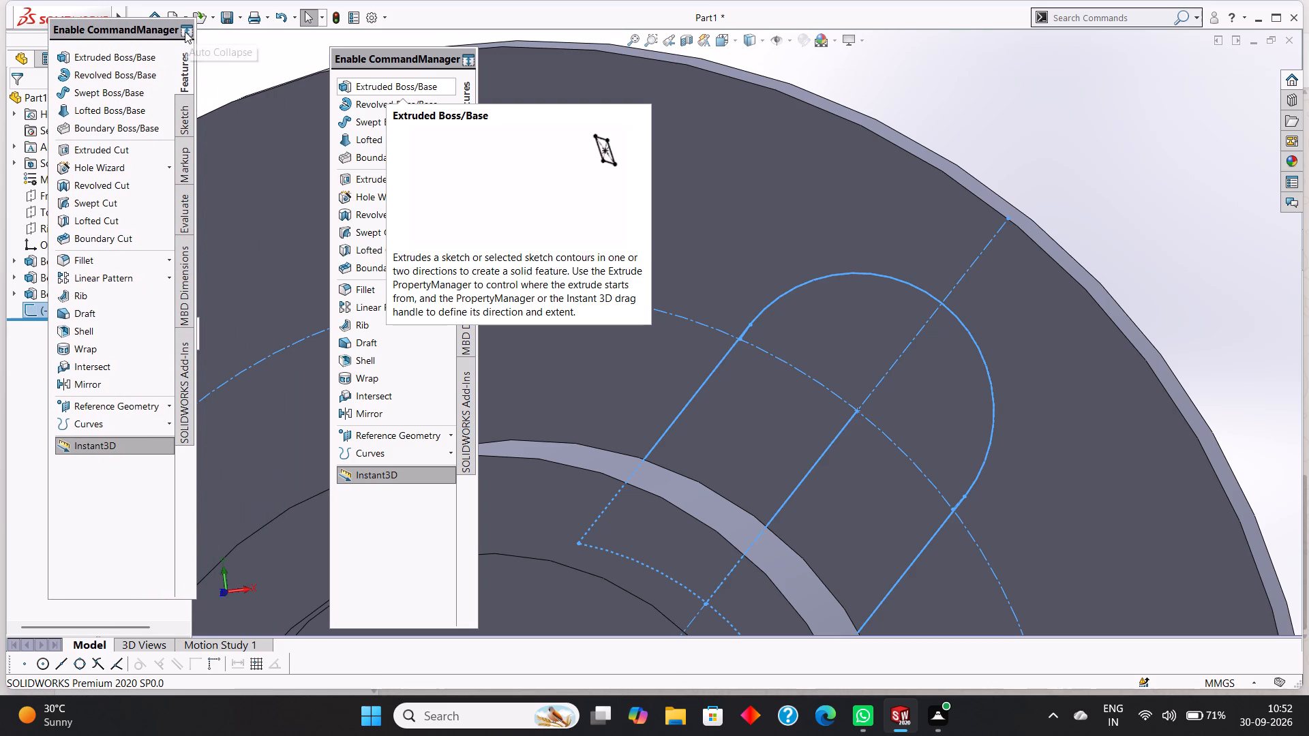
{"action": "right_click", "coordinate": [112, 22]}
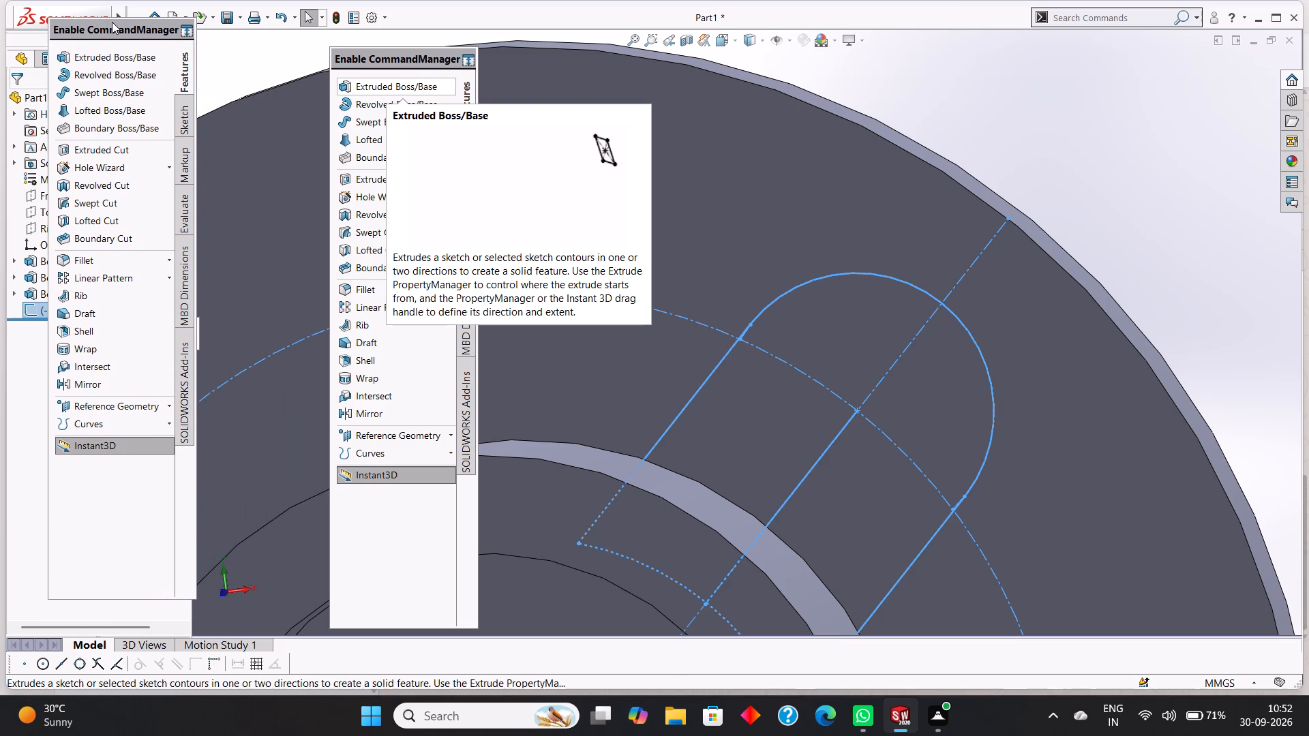
{"action": "left_click", "coordinate": [117, 27]}
{"action": "left_click_drag", "start_coordinate": [117, 28], "coordinate": [152, 36]}
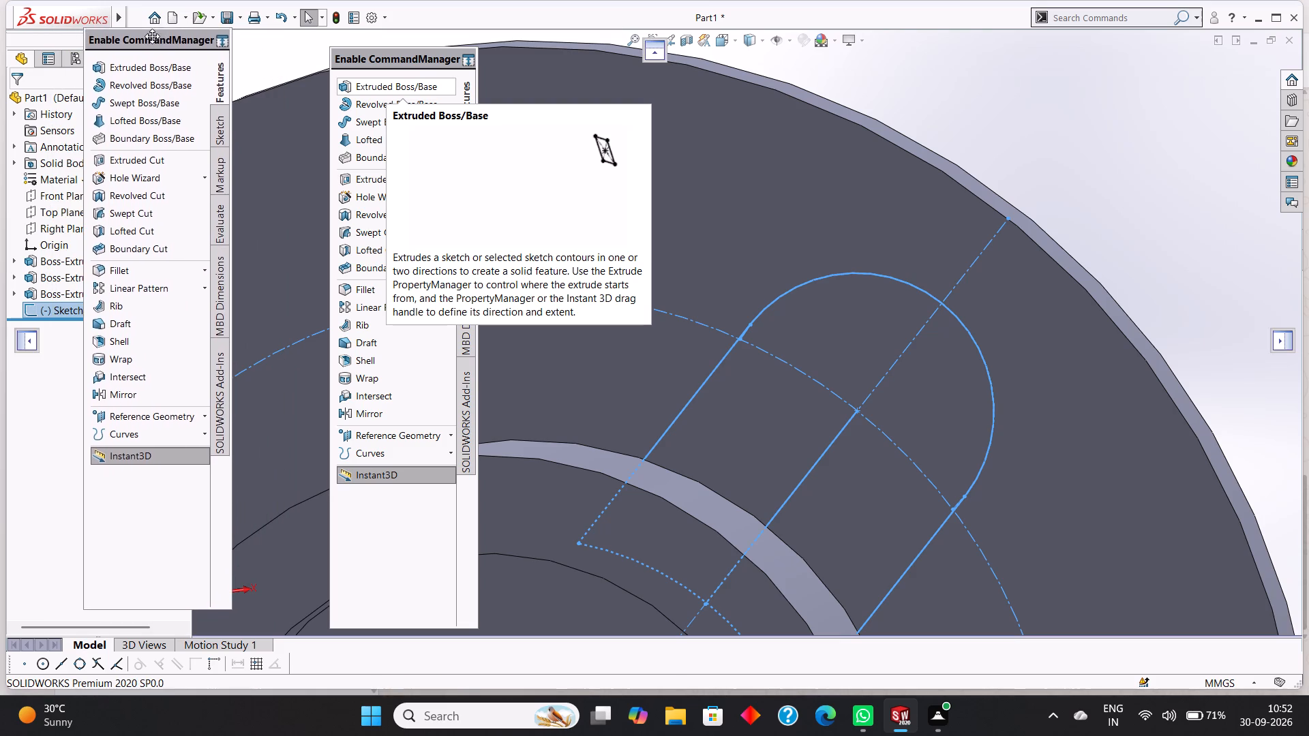
{"action": "left_click_drag", "start_coordinate": [152, 36], "coordinate": [182, 37]}
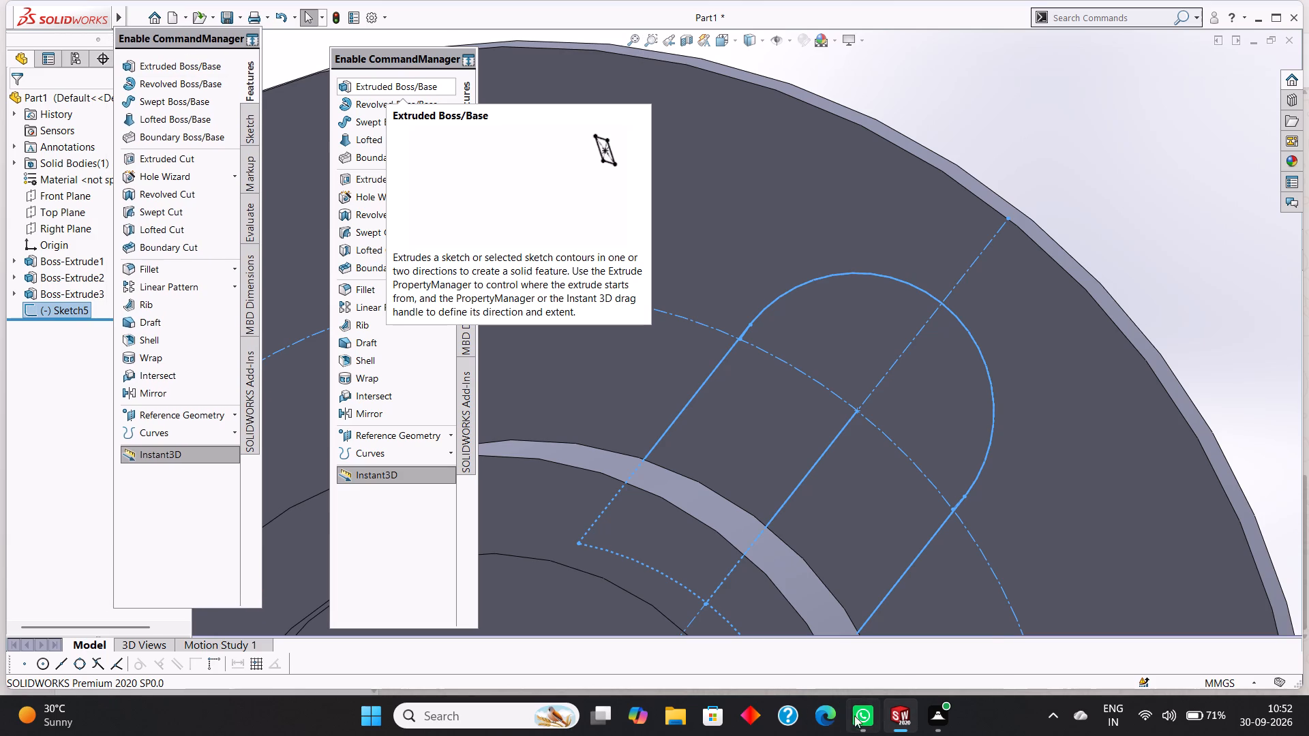
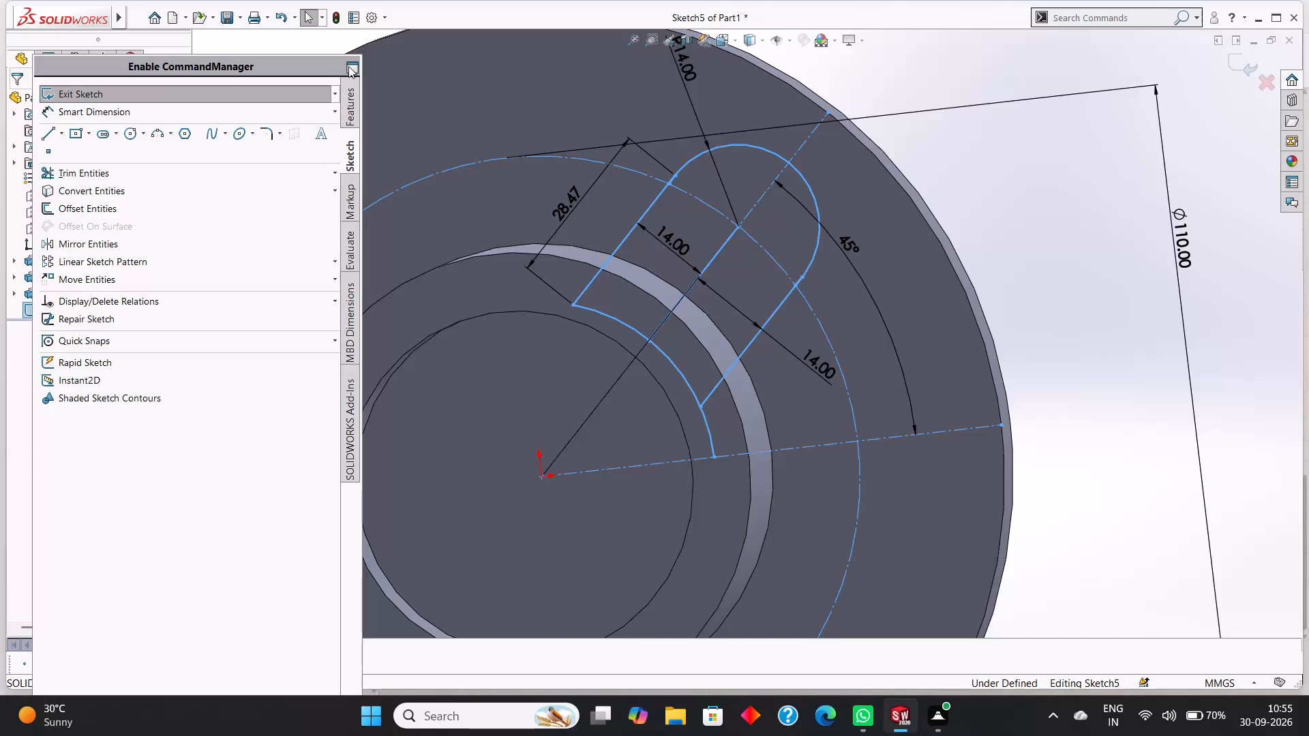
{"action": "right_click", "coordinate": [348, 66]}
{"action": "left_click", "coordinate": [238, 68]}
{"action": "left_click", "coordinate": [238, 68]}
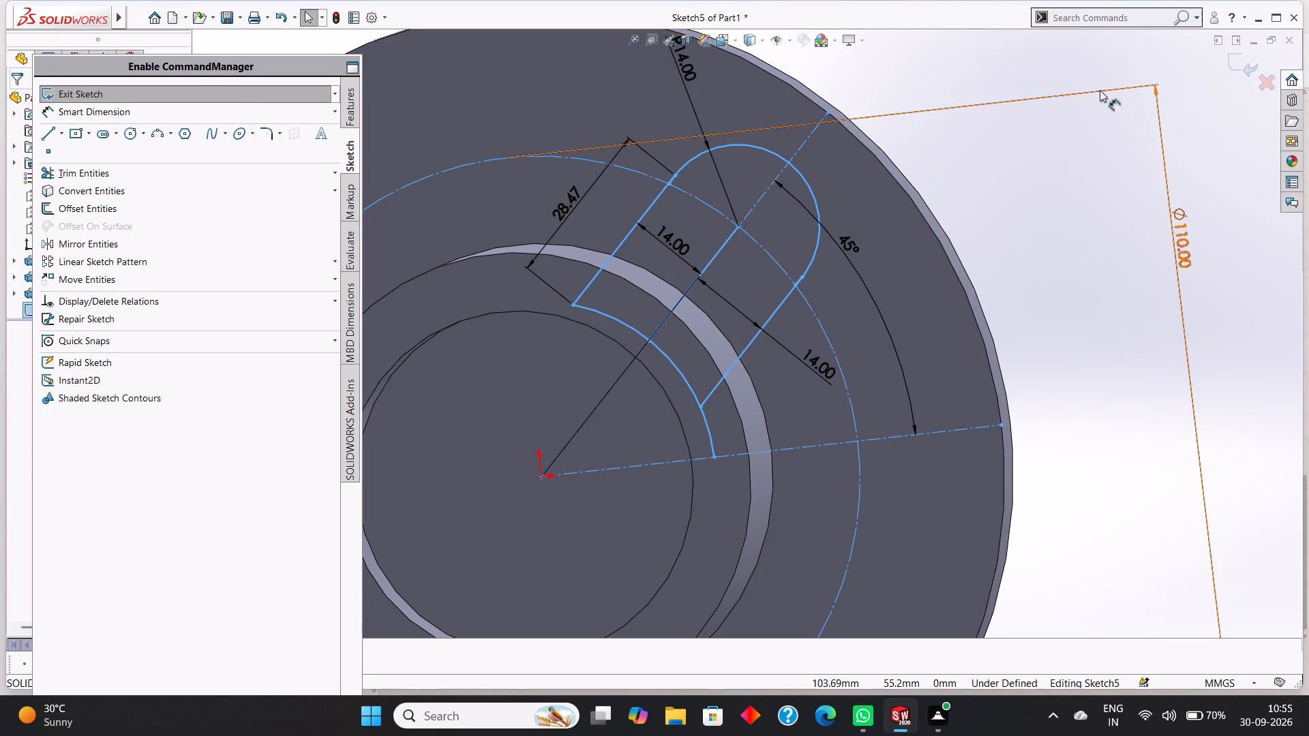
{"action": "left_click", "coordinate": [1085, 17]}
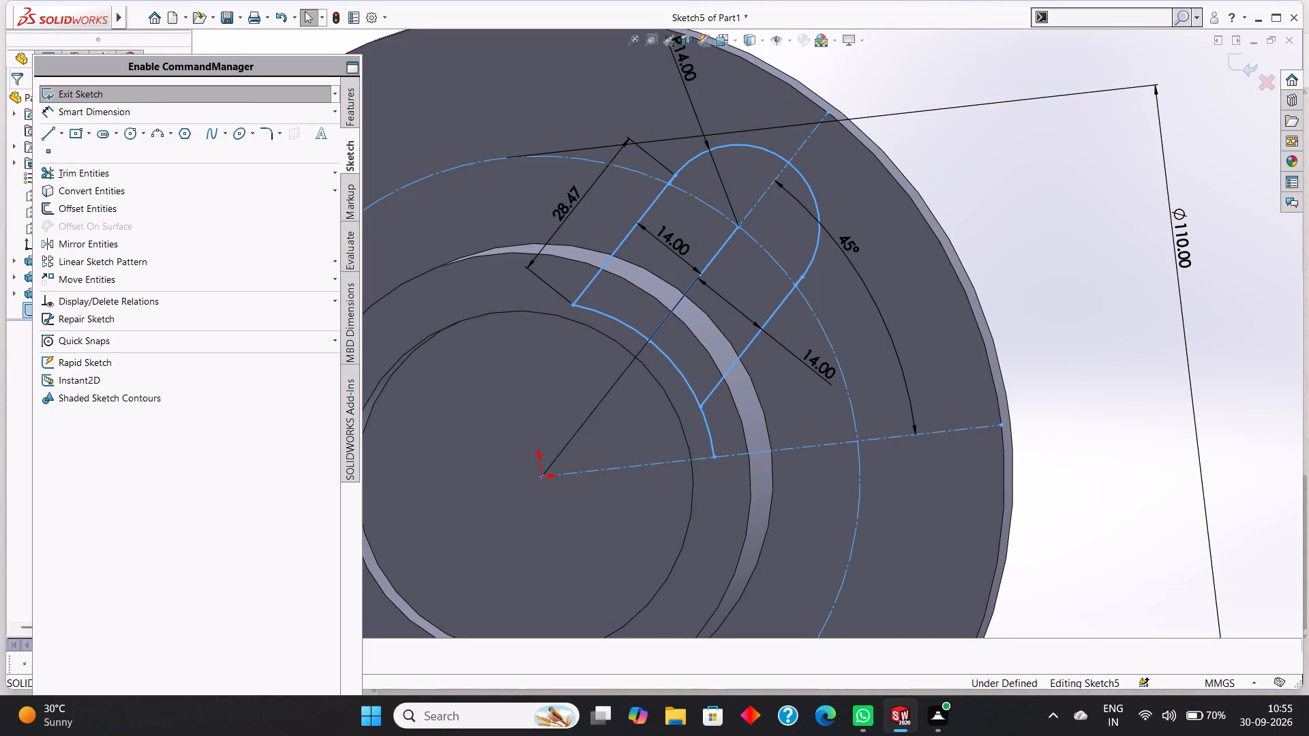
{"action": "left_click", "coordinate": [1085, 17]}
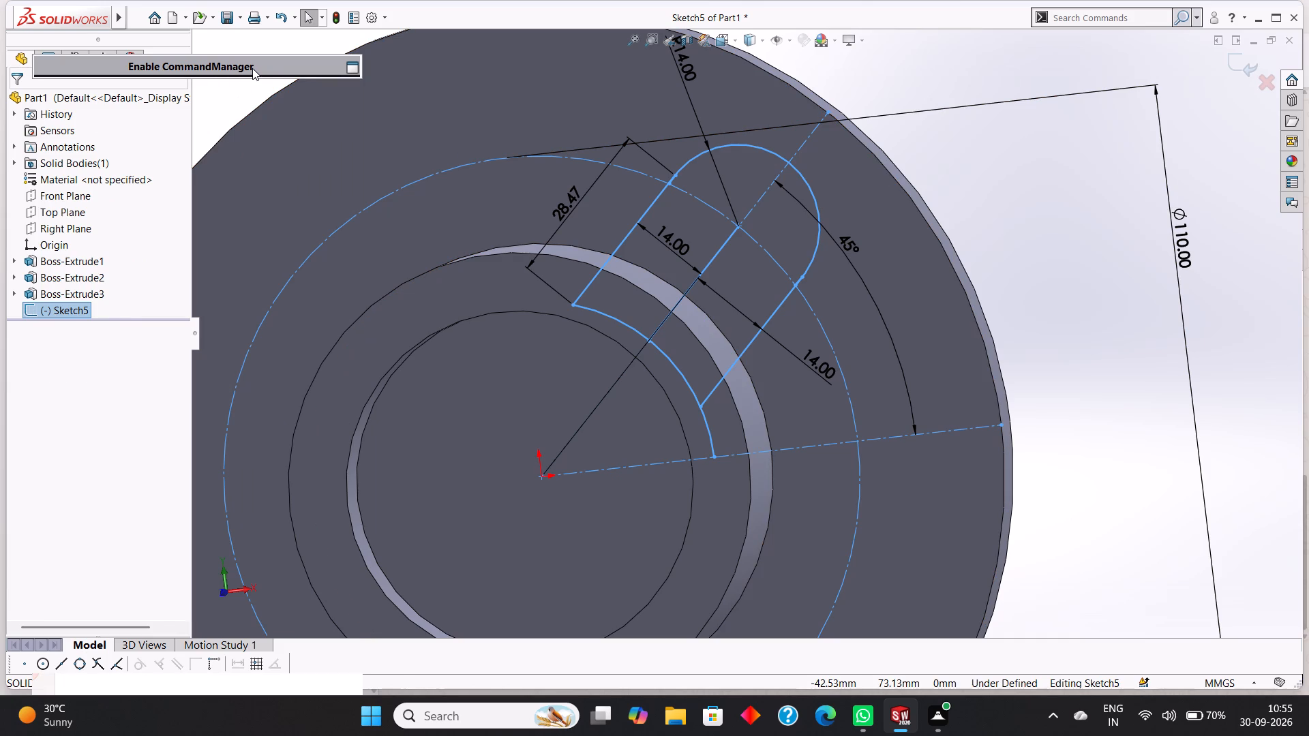
Trim the short overrunning arc end where the slot's rounded outer arc meets its lower side line.
{"action": "left_click", "coordinate": [252, 68]}
{"action": "left_click", "coordinate": [78, 174]}
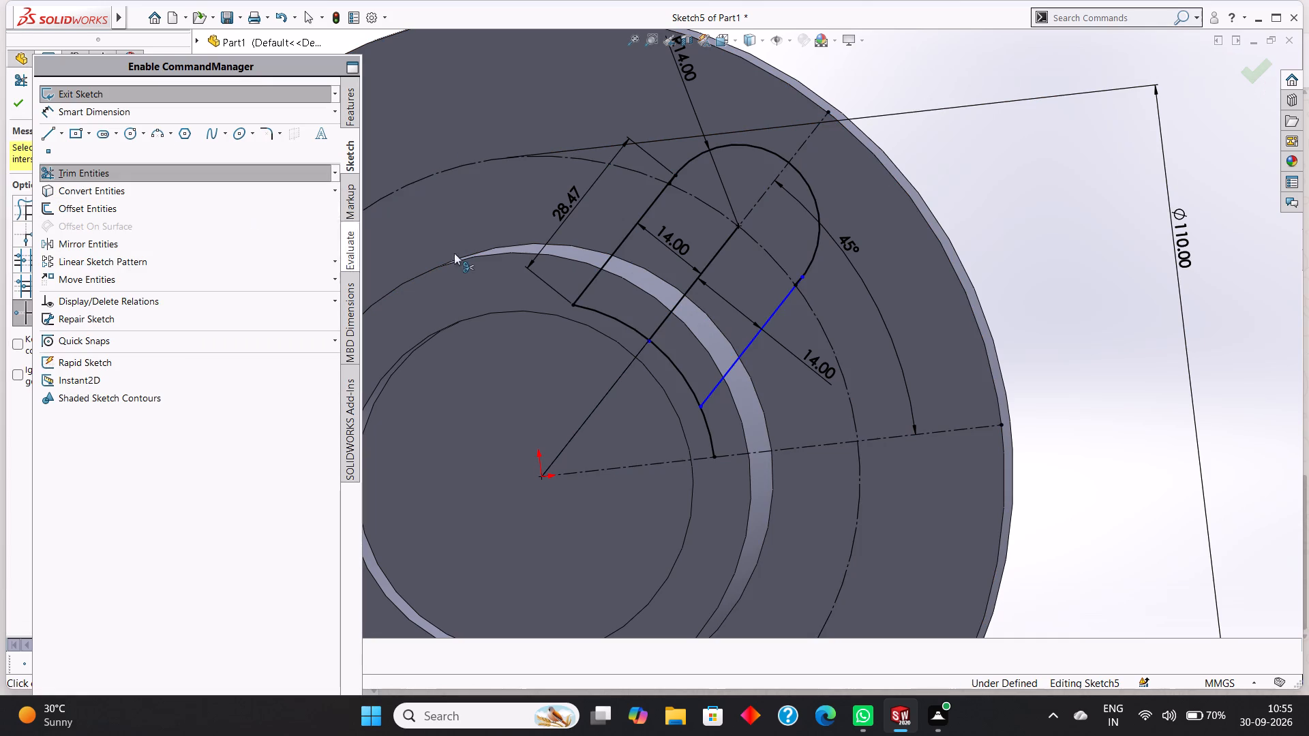
{"action": "scroll", "coordinate": [804, 298], "scroll_direction": "down", "scroll_amount": 6}
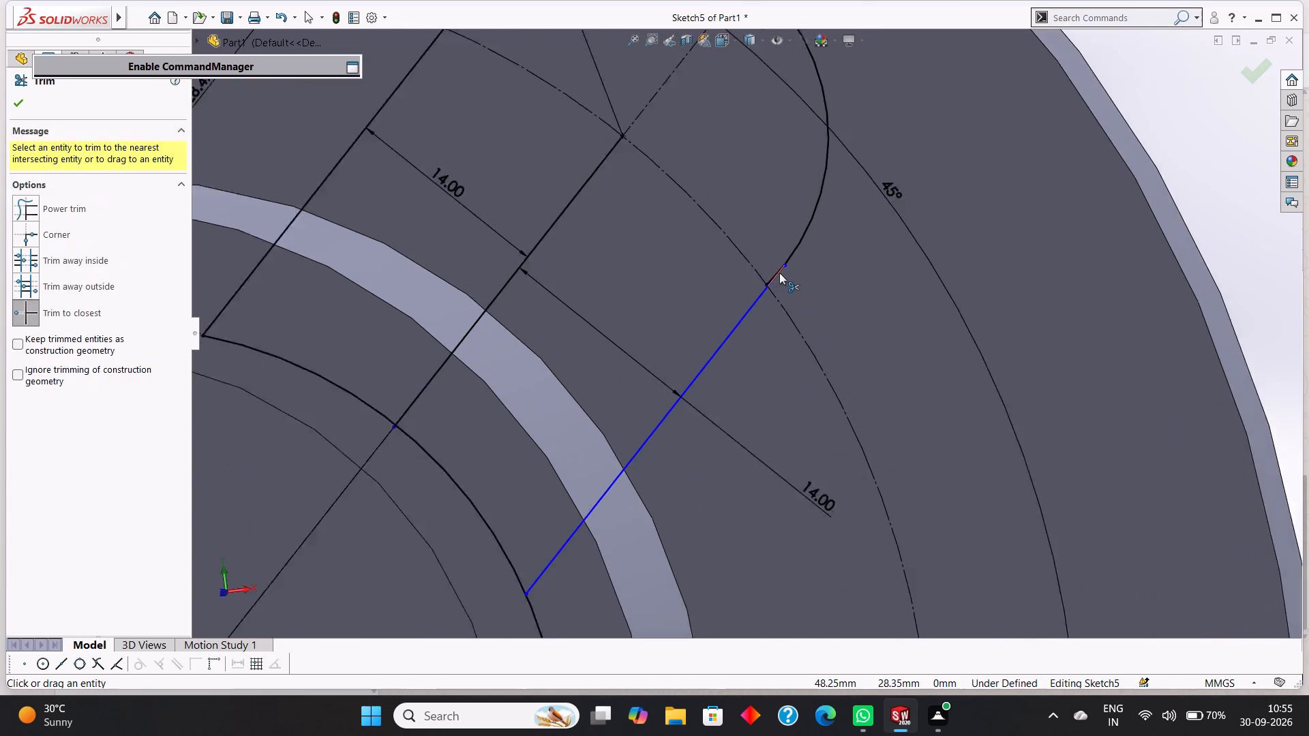
{"action": "scroll", "coordinate": [779, 273], "scroll_direction": "down", "scroll_amount": 14}
{"action": "scroll", "coordinate": [735, 326], "scroll_direction": "down", "scroll_amount": 3}
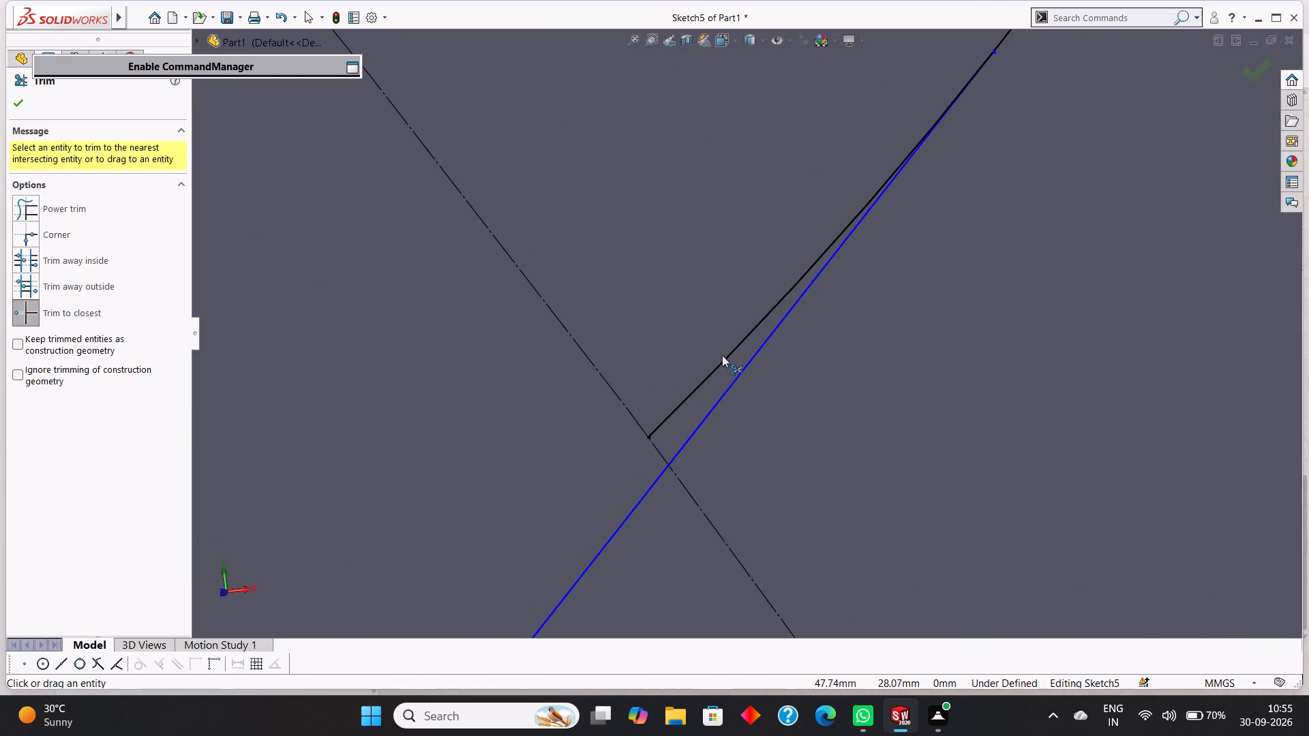
{"action": "left_click", "coordinate": [722, 359]}
Trim the short overrunning arc end where the slot's rounded outer arc meets its upper side line.
{"action": "scroll", "coordinate": [722, 359], "scroll_direction": "up", "scroll_amount": 15}
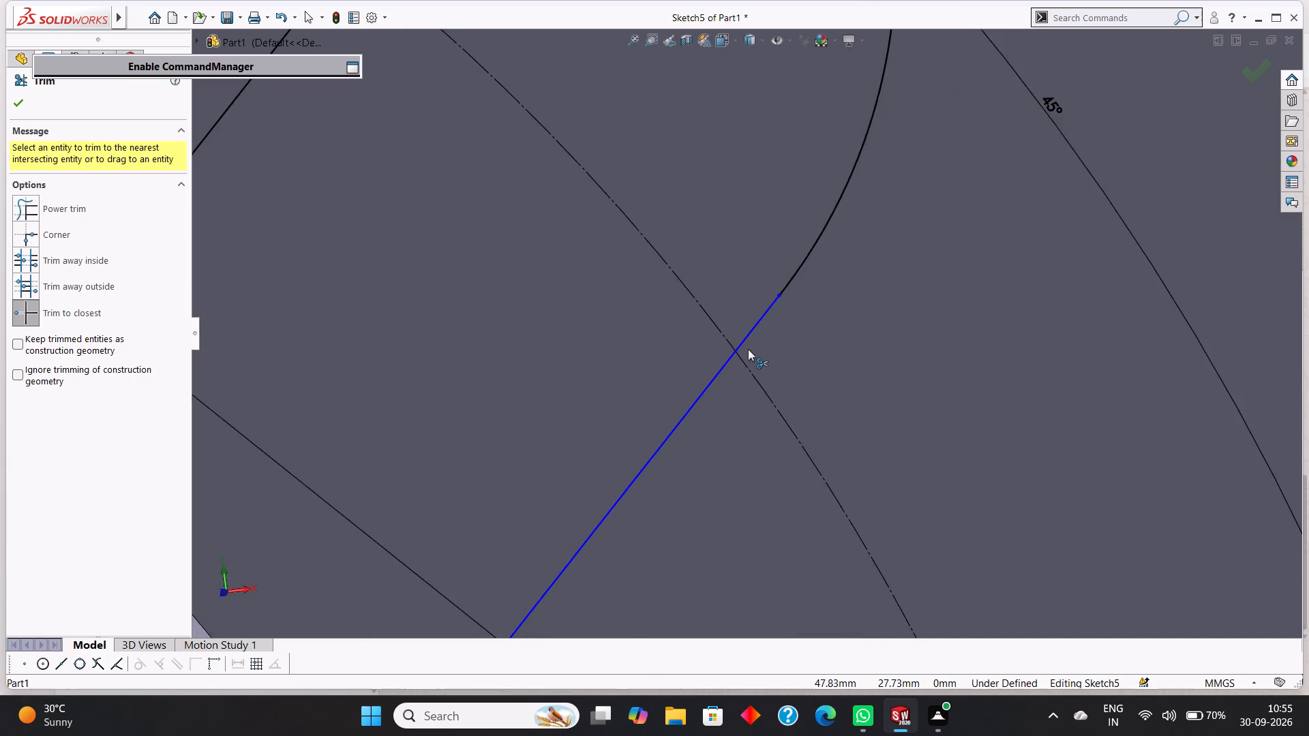
{"action": "scroll", "coordinate": [748, 349], "scroll_direction": "up", "scroll_amount": 6}
{"action": "scroll", "coordinate": [510, 138], "scroll_direction": "down", "scroll_amount": 4}
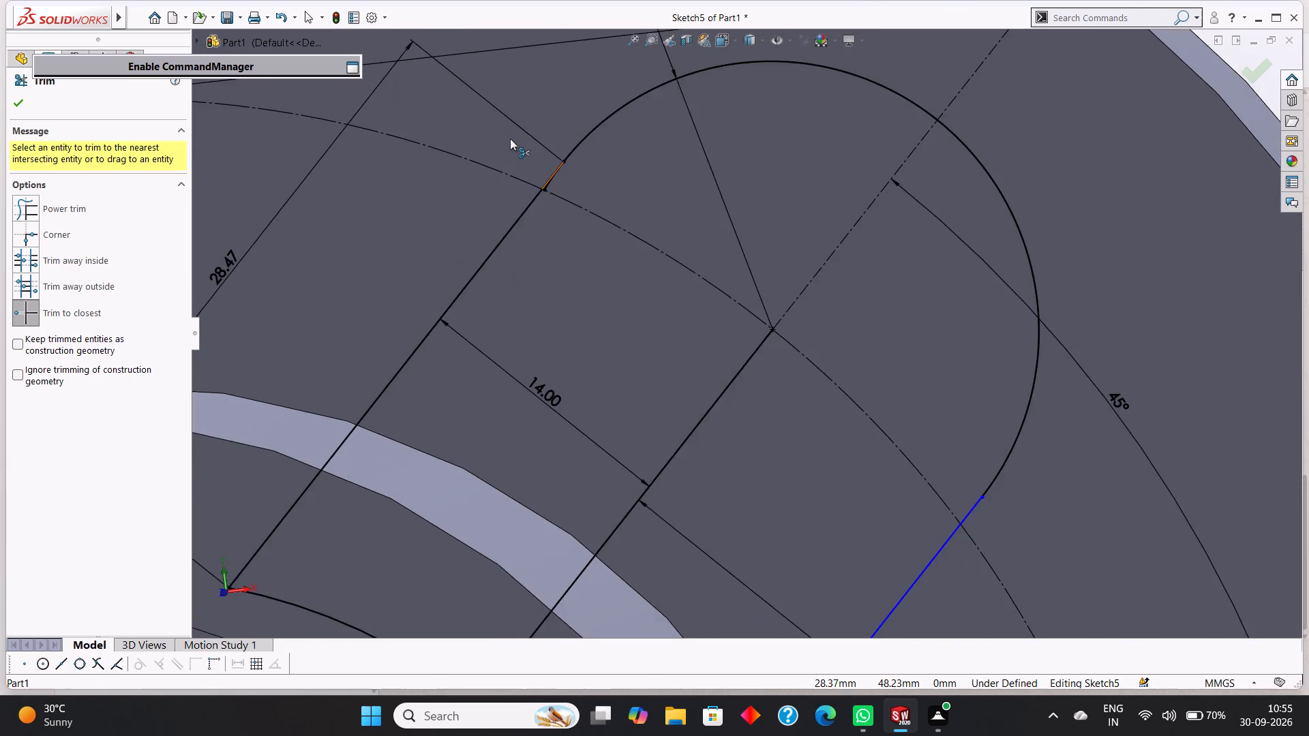
{"action": "scroll", "coordinate": [550, 198], "scroll_direction": "down", "scroll_amount": 10}
{"action": "scroll", "coordinate": [680, 223], "scroll_direction": "down", "scroll_amount": 5}
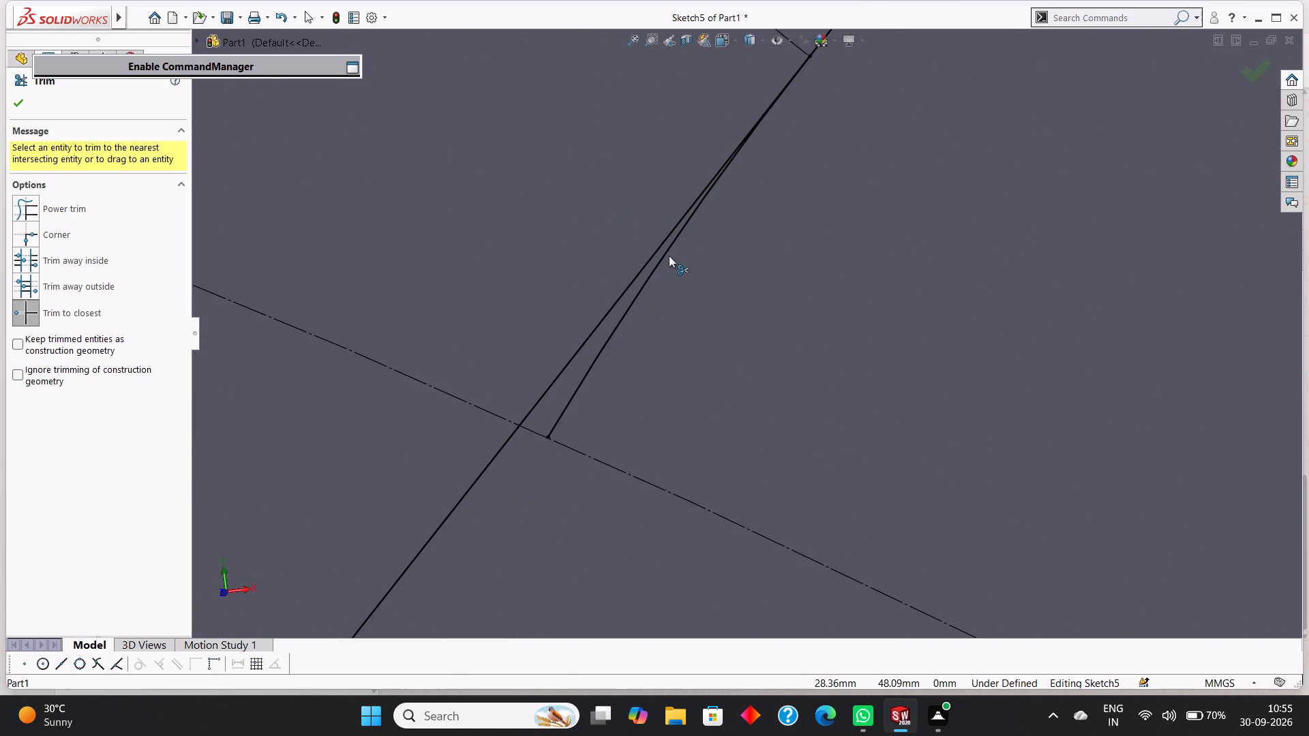
{"action": "left_click", "coordinate": [666, 253]}
{"action": "scroll", "coordinate": [689, 278], "scroll_direction": "up", "scroll_amount": 14}
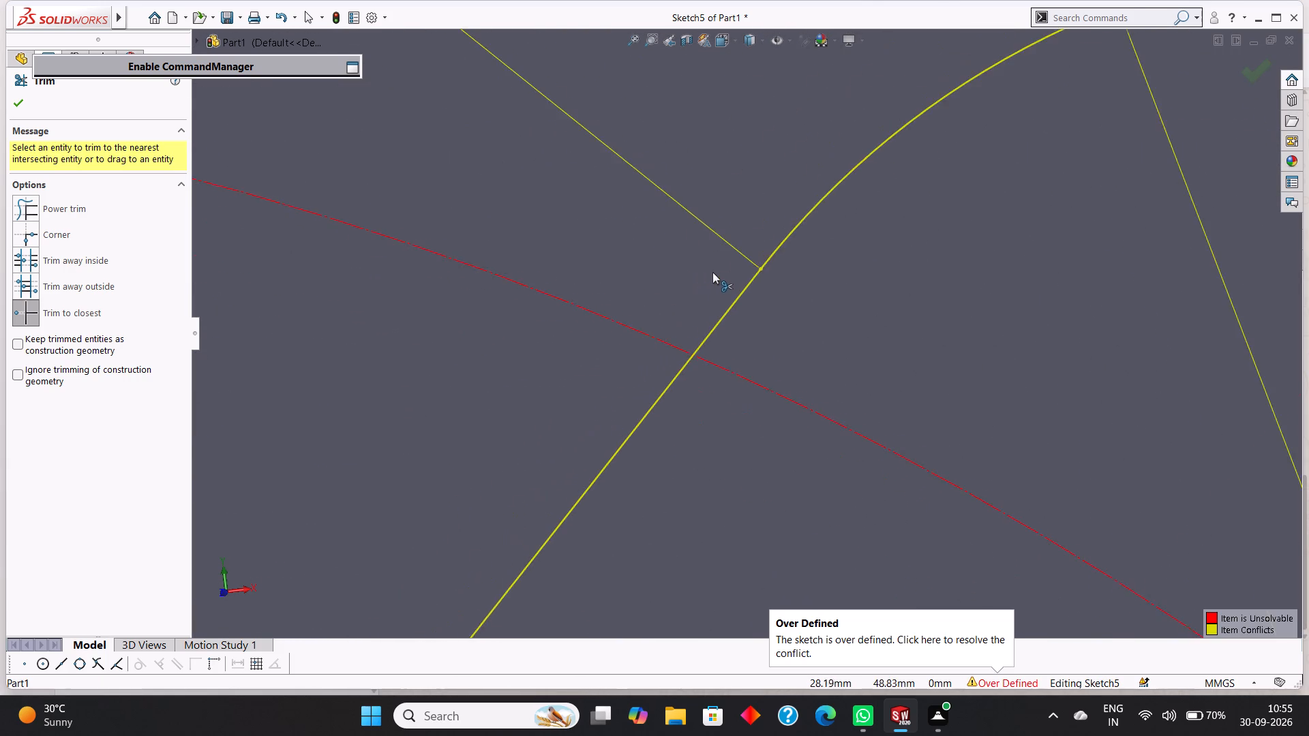
{"action": "scroll", "coordinate": [712, 272], "scroll_direction": "up", "scroll_amount": 8}
{"action": "scroll", "coordinate": [807, 412], "scroll_direction": "up", "scroll_amount": 5}
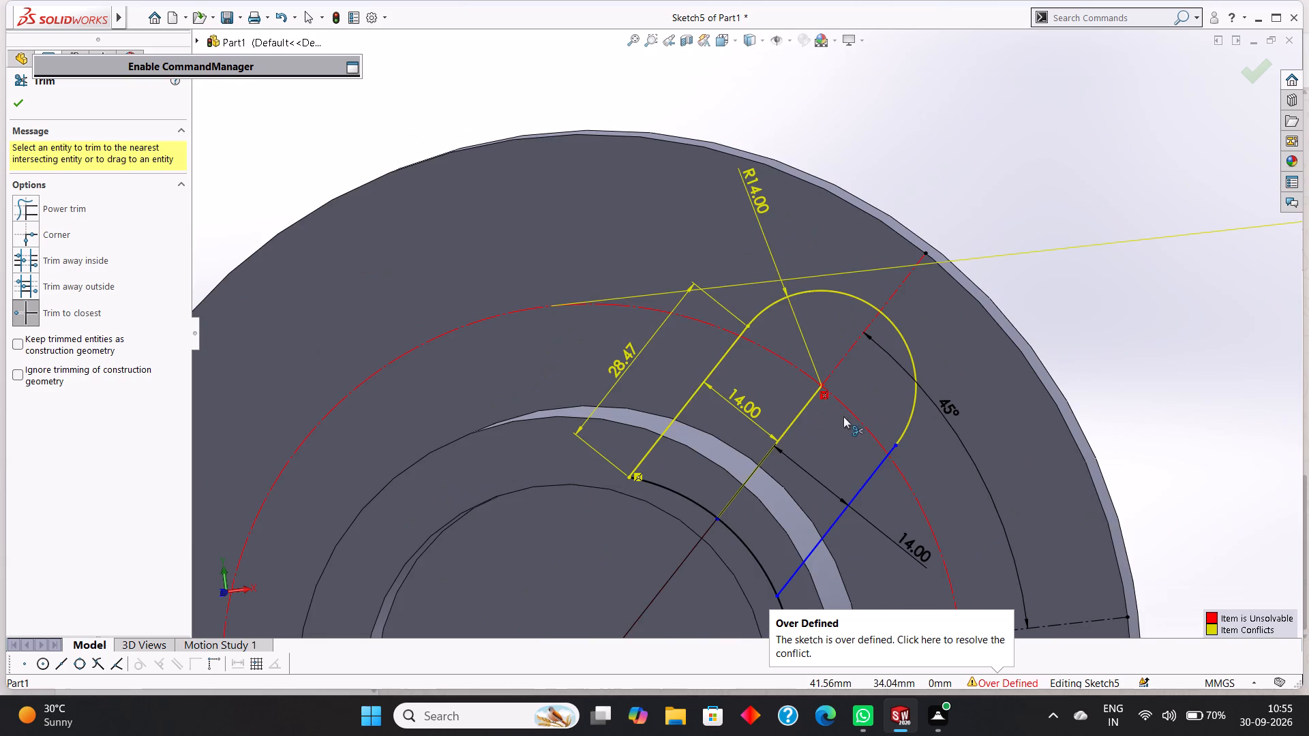
{"action": "scroll", "coordinate": [864, 497], "scroll_direction": "down", "scroll_amount": 2}
{"action": "scroll", "coordinate": [860, 487], "scroll_direction": "up", "scroll_amount": 3}
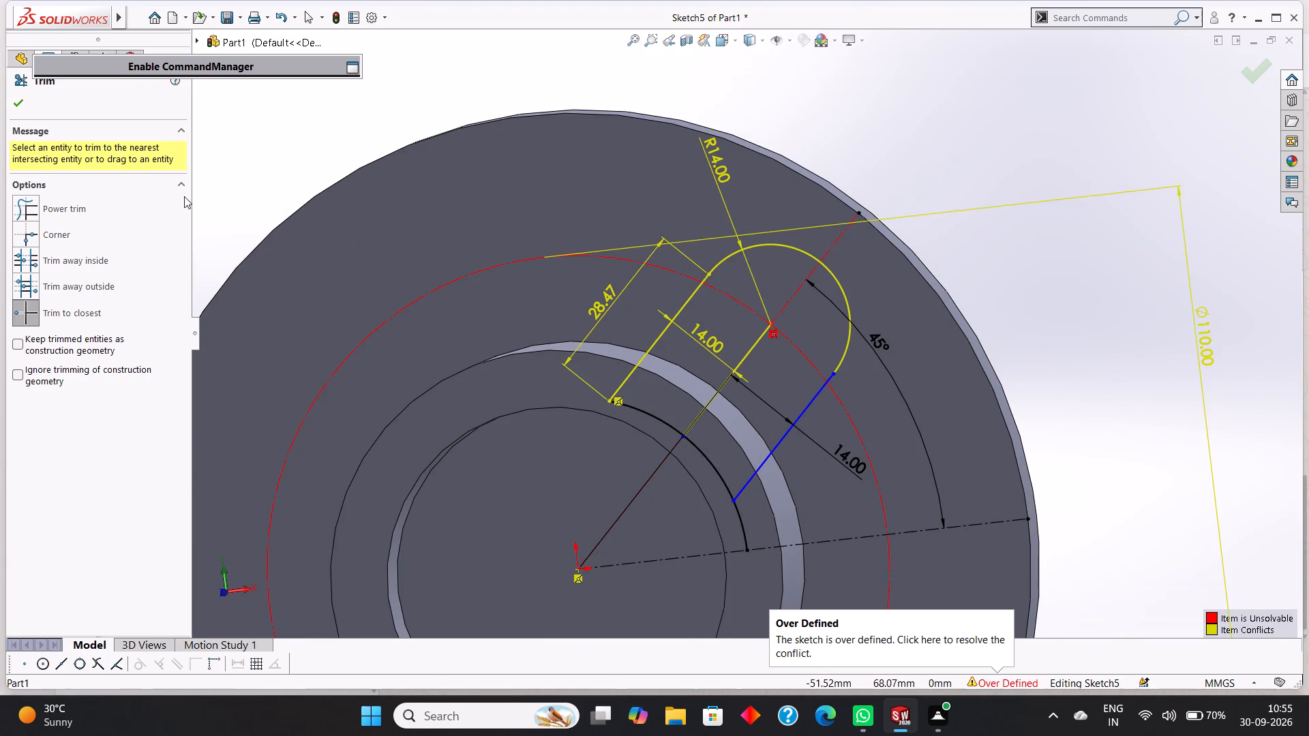
{"action": "left_click", "coordinate": [26, 104]}
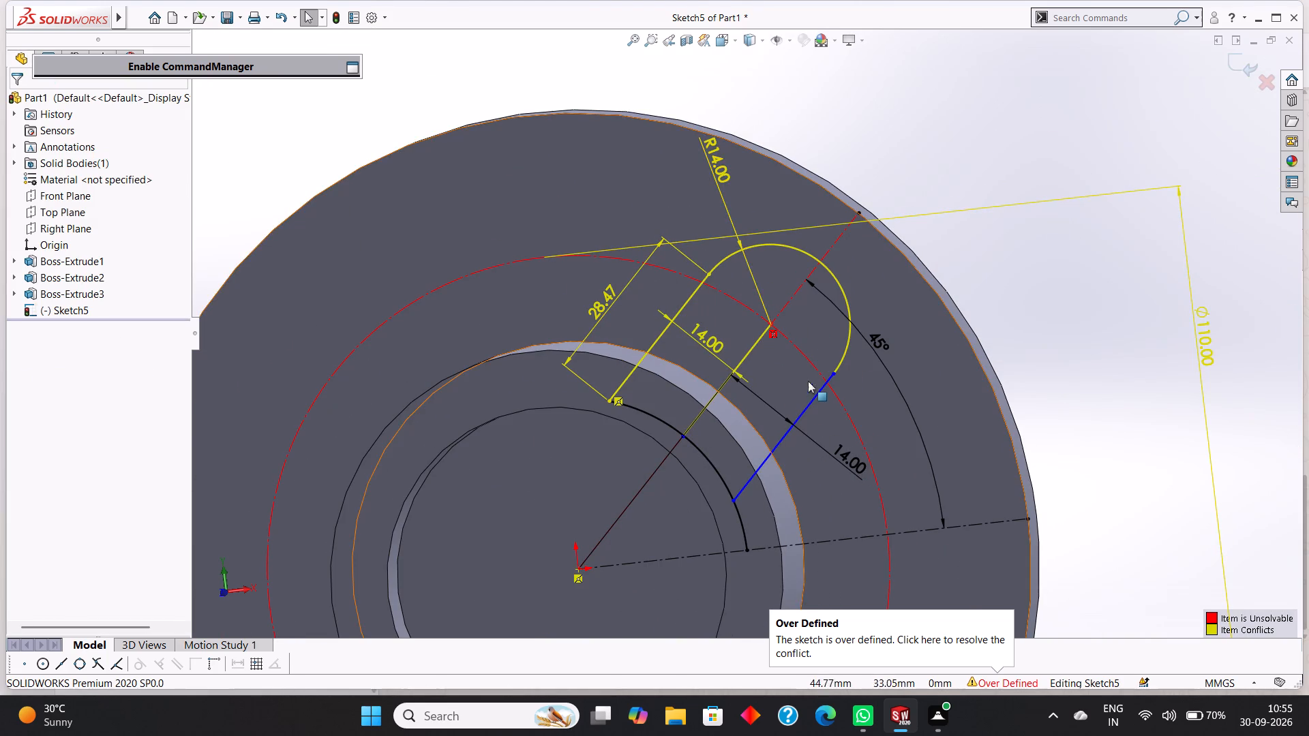
Delete the Ø110 diameter dimension from the construction circle.
{"action": "scroll", "coordinate": [798, 397], "scroll_direction": "up", "scroll_amount": 2}
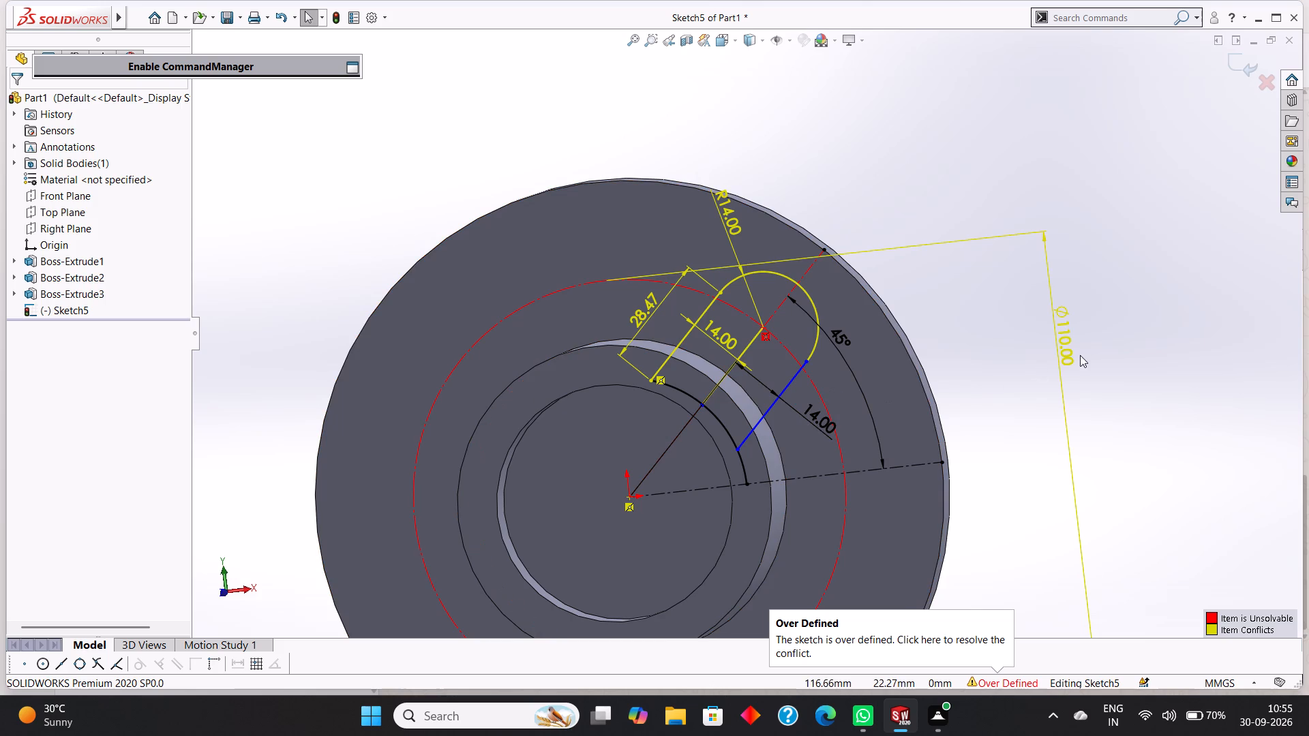
{"action": "scroll", "coordinate": [1072, 353], "scroll_direction": "up", "scroll_amount": 3}
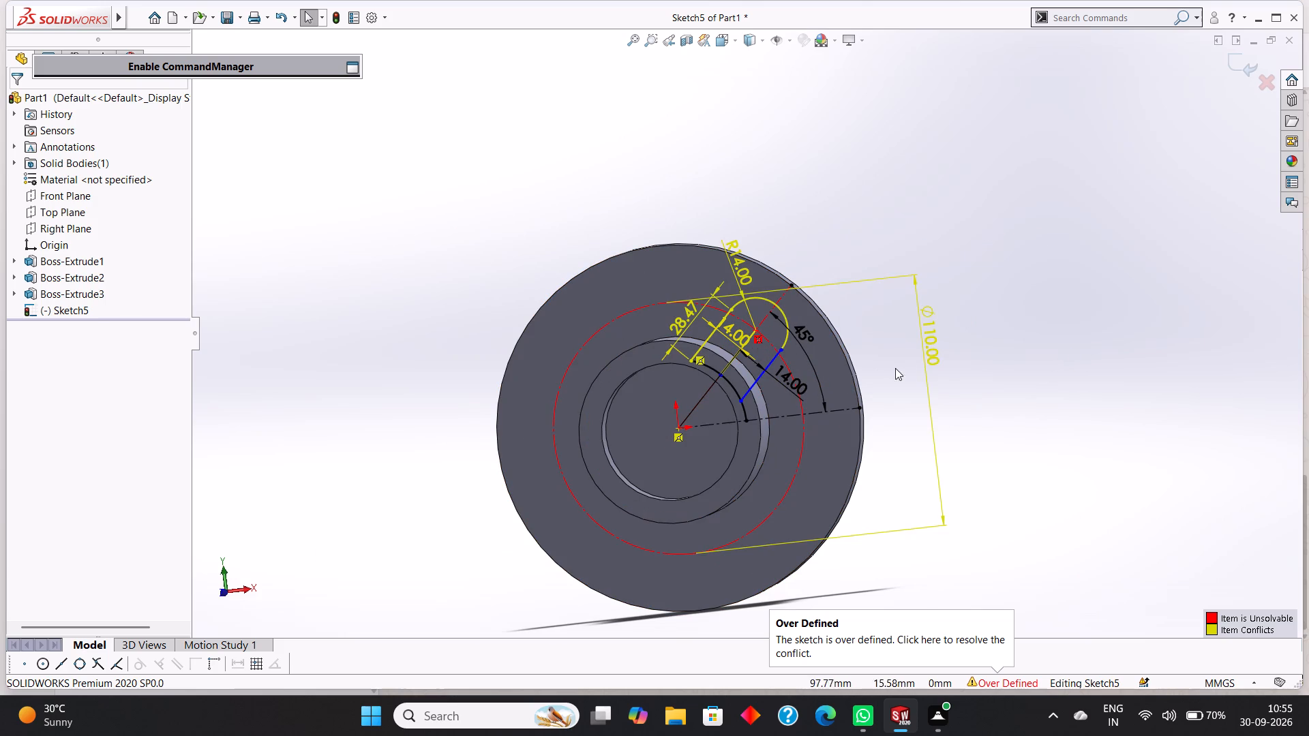
{"action": "right_click", "coordinate": [931, 338]}
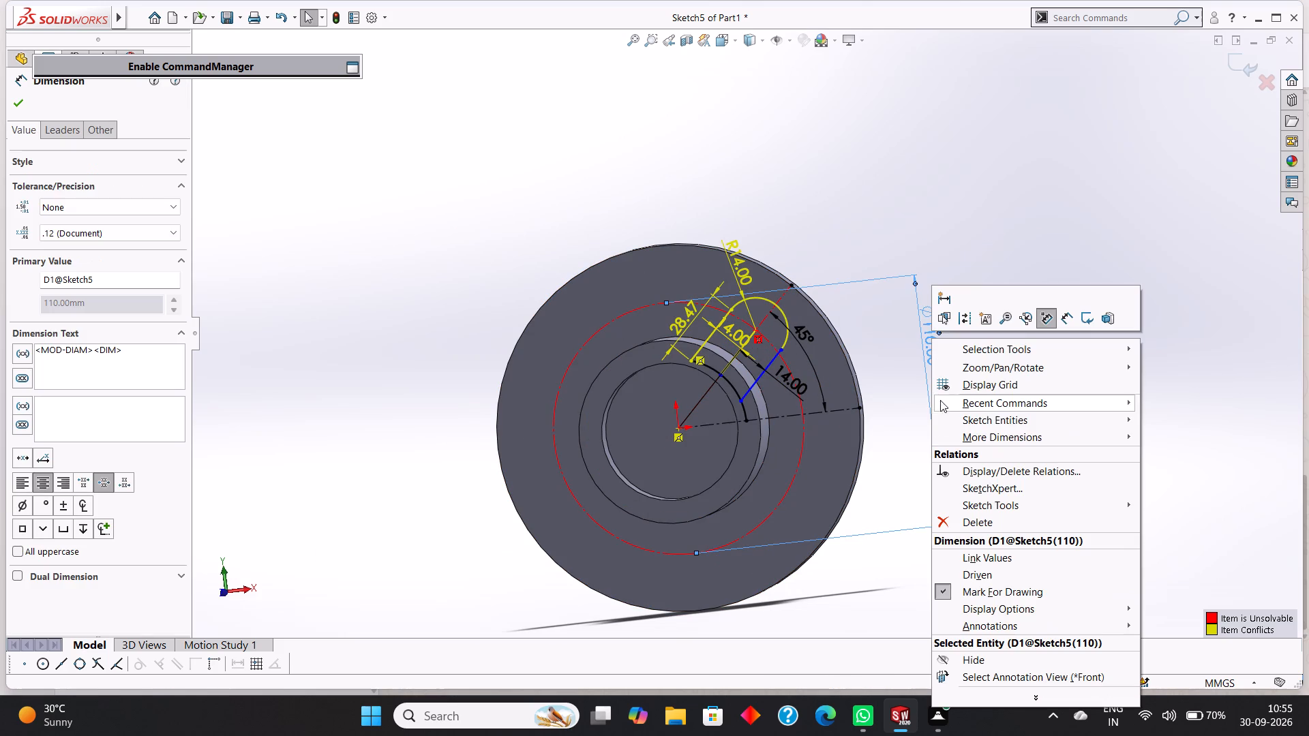
{"action": "left_click", "coordinate": [963, 523]}
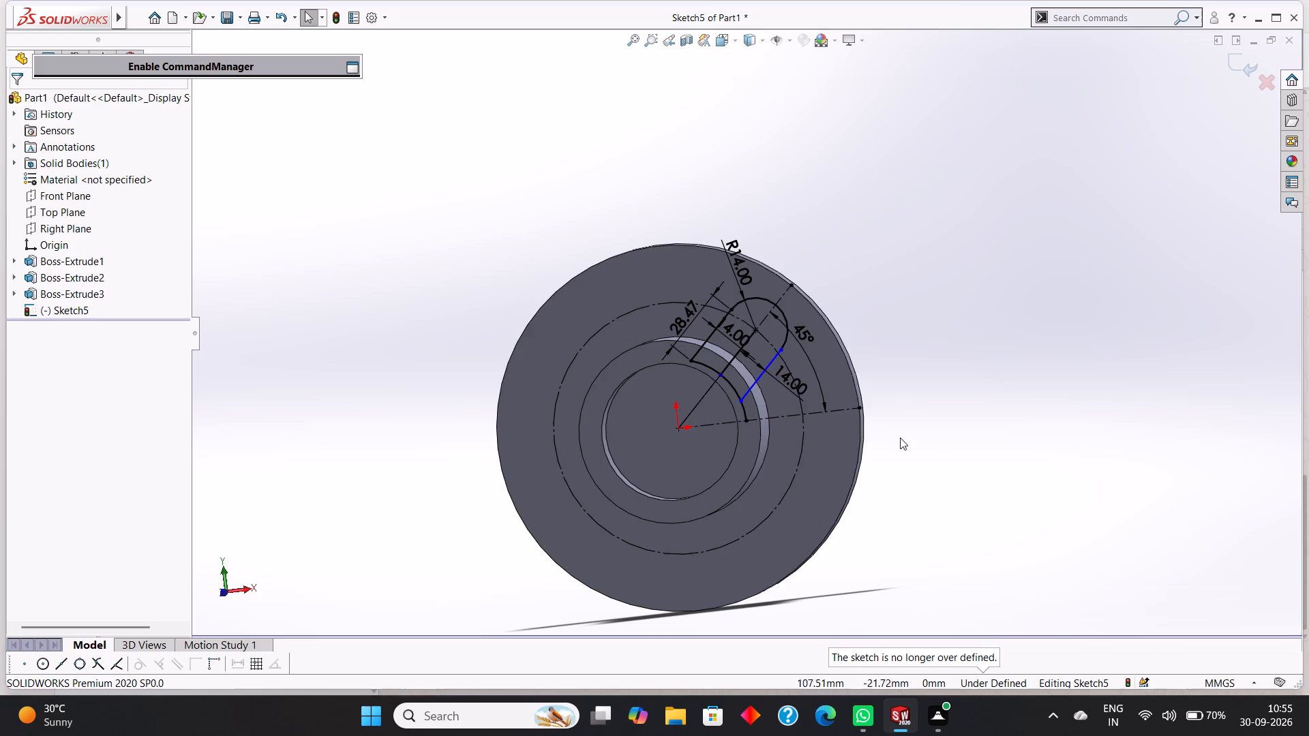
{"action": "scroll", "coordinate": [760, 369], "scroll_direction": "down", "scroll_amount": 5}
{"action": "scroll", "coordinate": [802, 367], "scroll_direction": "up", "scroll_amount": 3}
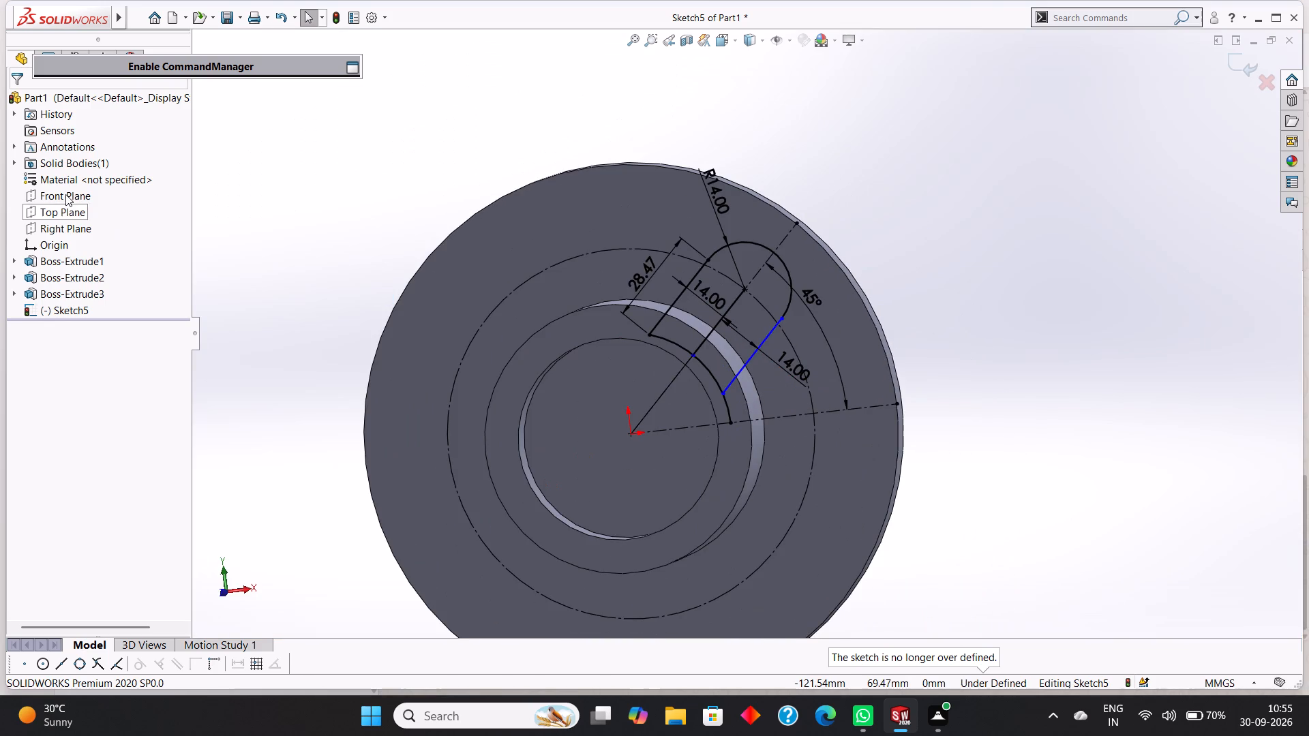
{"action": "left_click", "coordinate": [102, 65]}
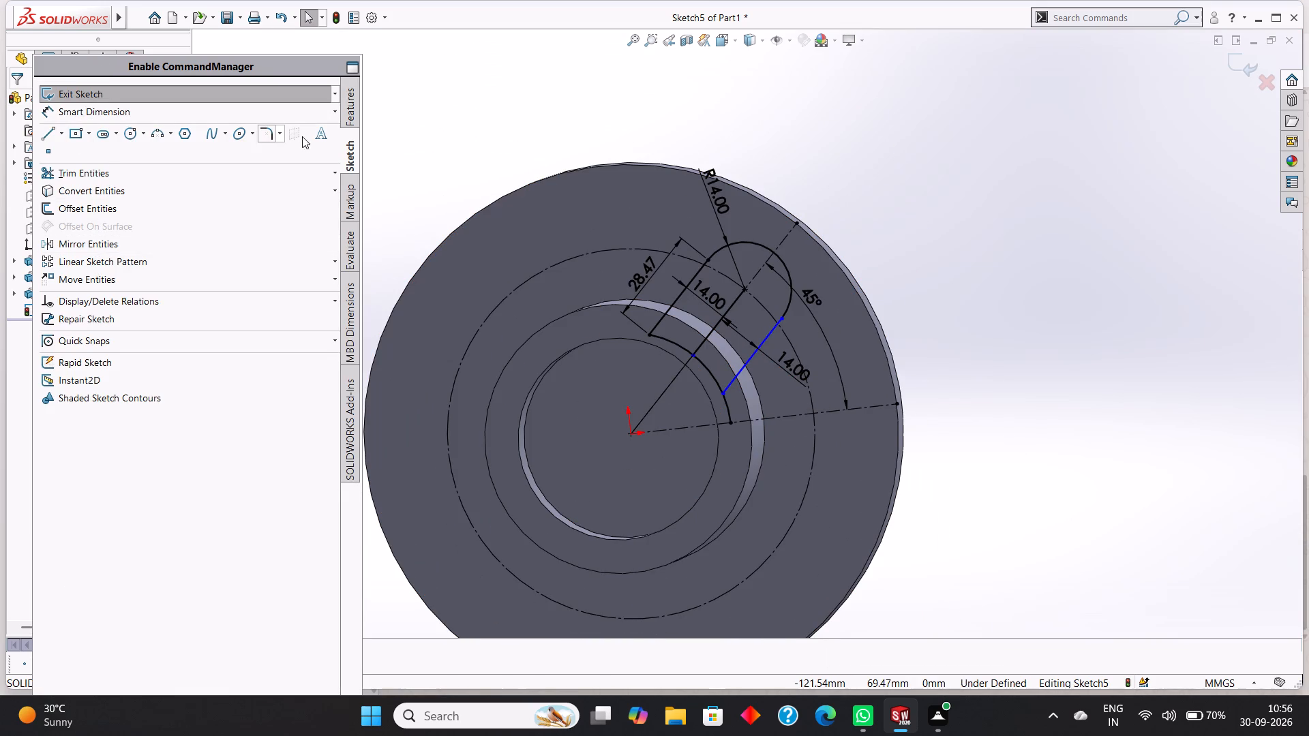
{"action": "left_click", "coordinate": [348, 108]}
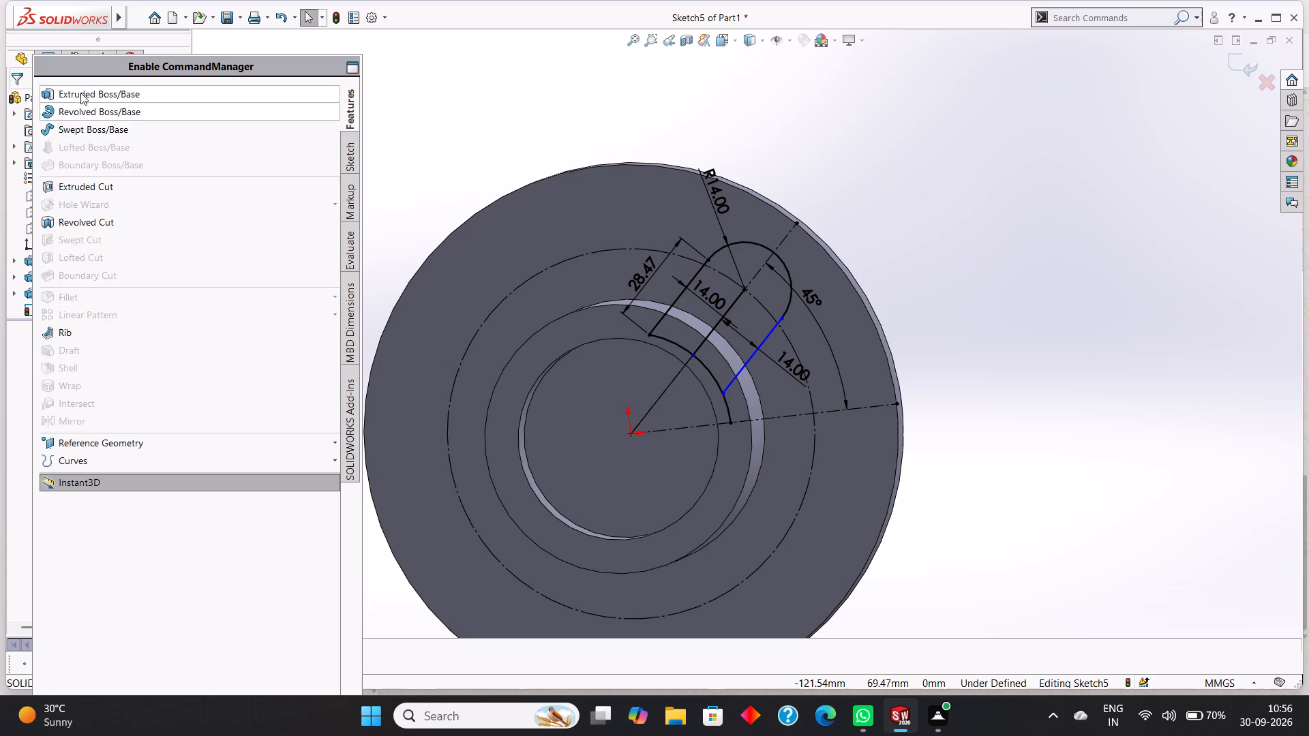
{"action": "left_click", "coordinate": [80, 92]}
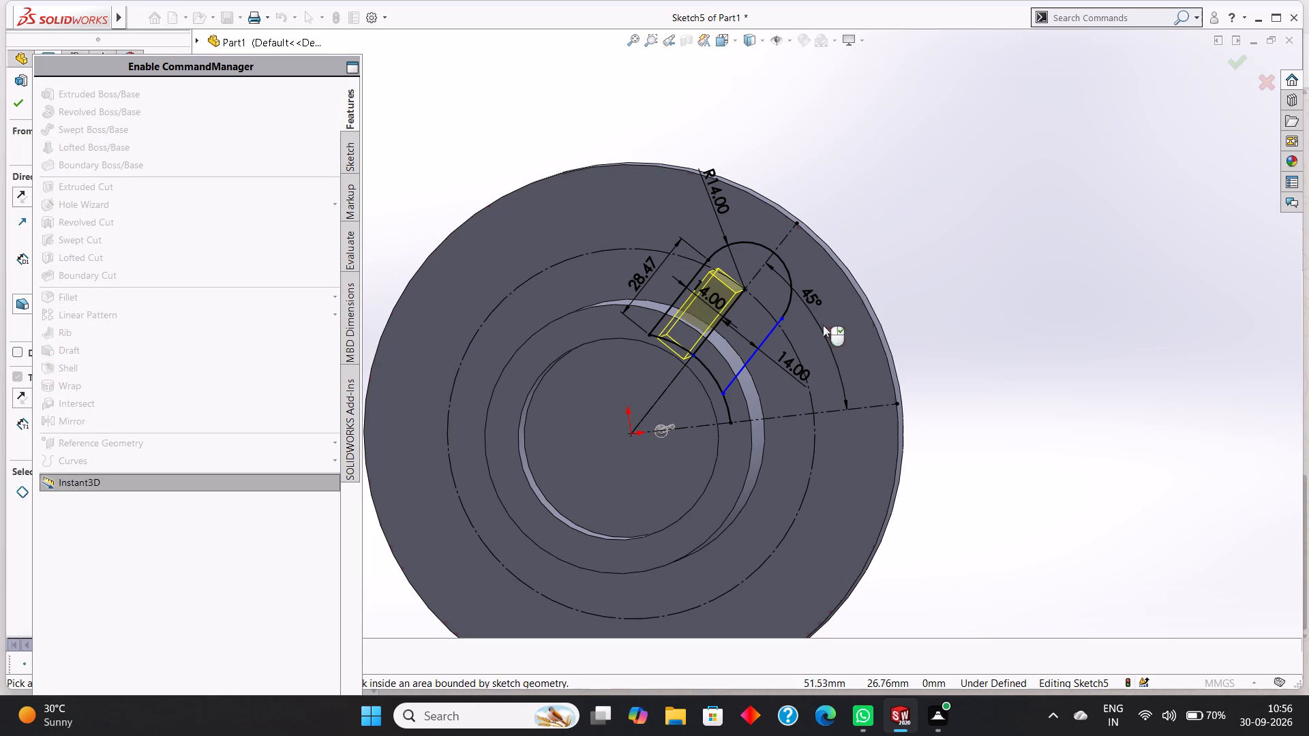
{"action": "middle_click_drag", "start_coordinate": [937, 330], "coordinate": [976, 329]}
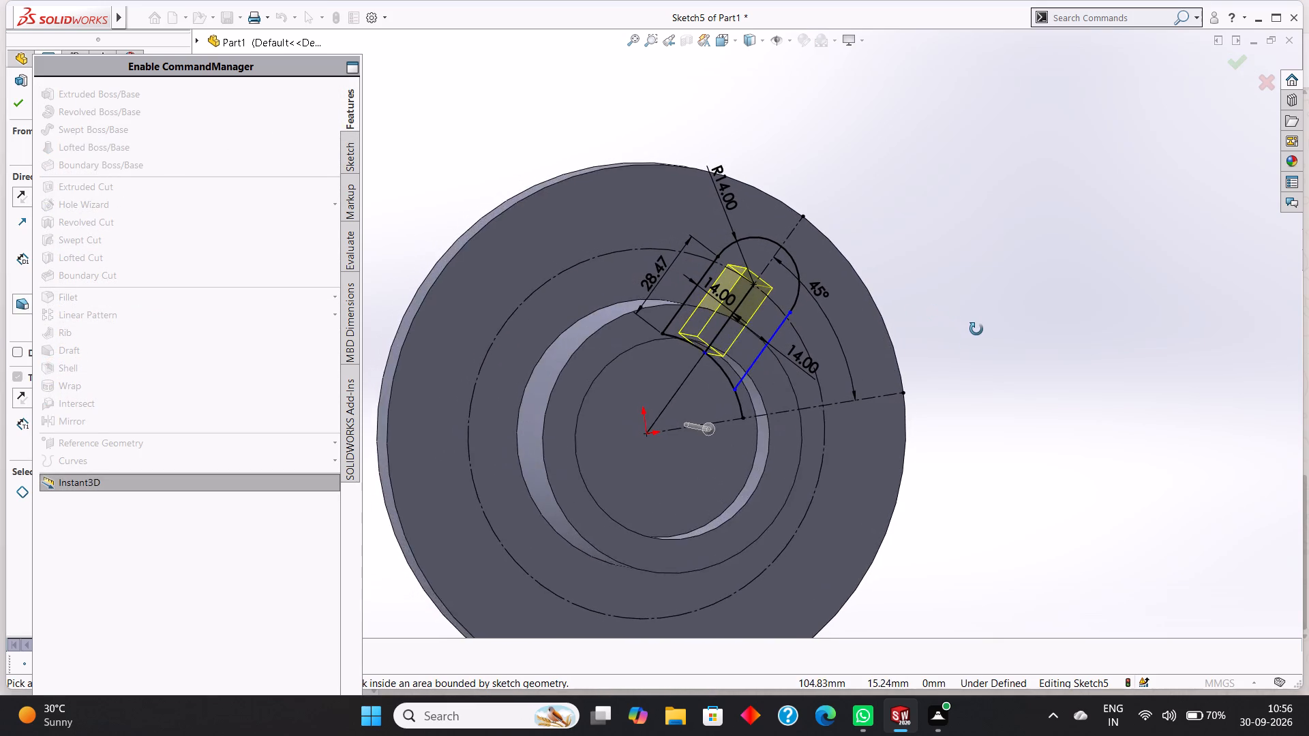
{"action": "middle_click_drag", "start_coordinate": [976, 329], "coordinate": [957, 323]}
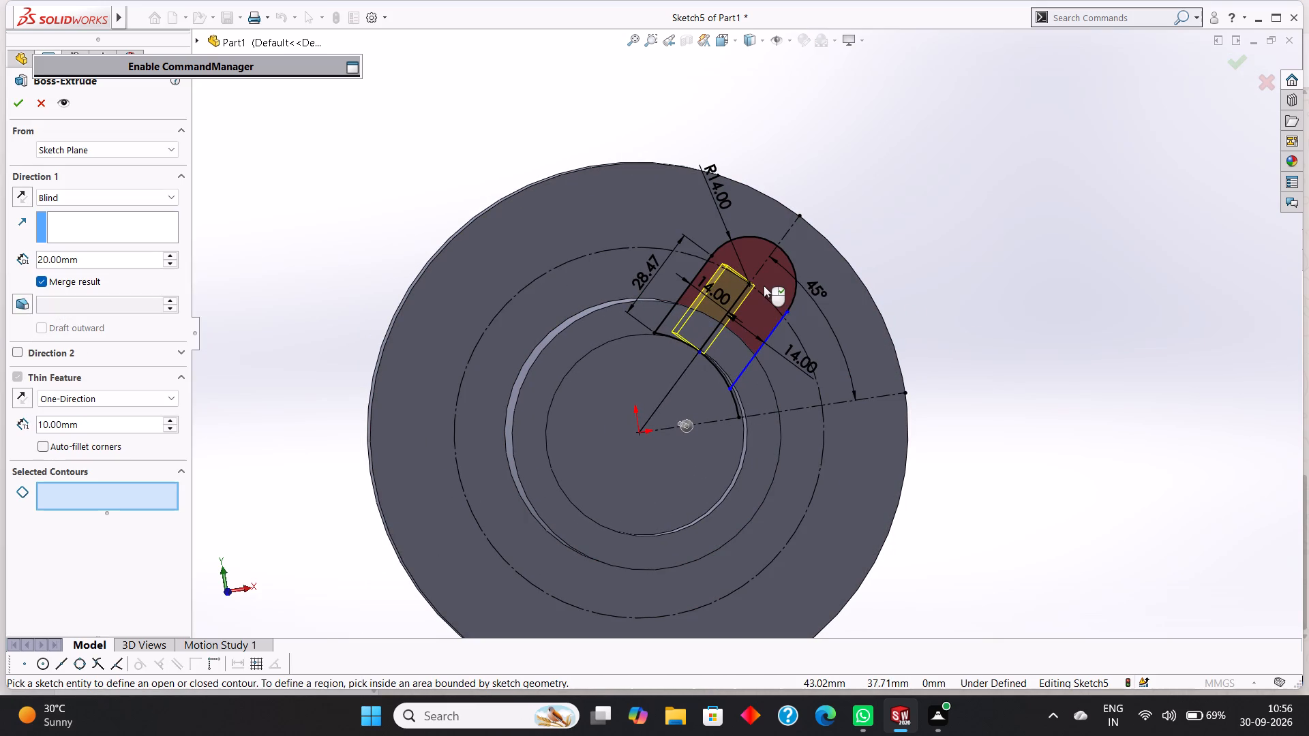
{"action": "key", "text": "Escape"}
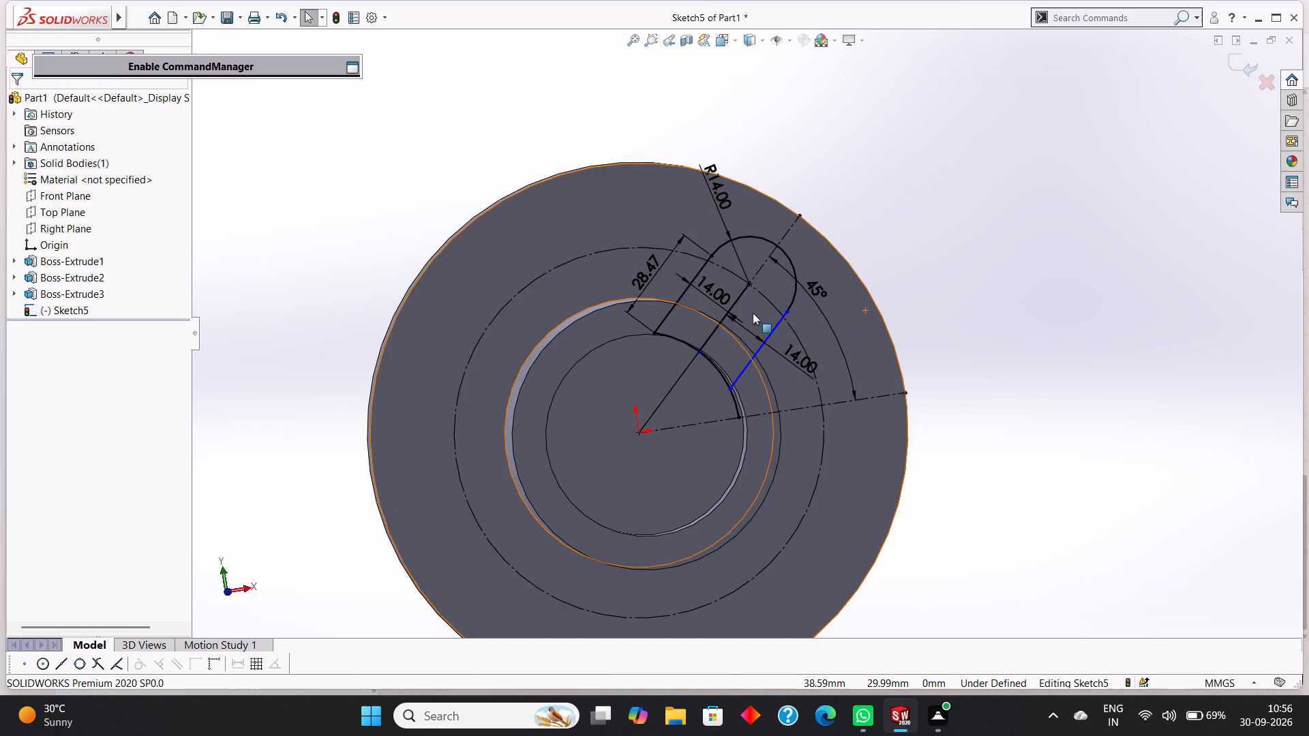
Delete the solid middle line running from the slot's inner arc to the centre of its rounded end.
{"action": "scroll", "coordinate": [753, 313], "scroll_direction": "down", "scroll_amount": 6}
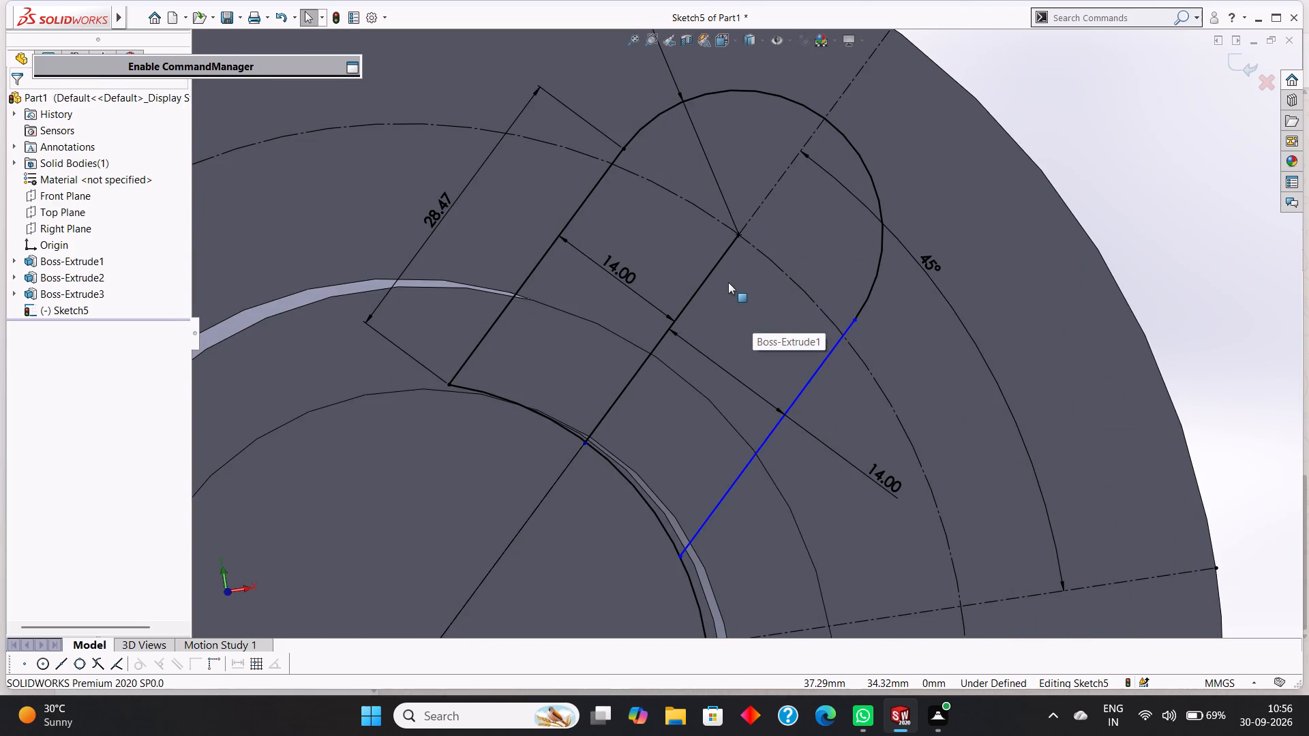
{"action": "right_click", "coordinate": [712, 270]}
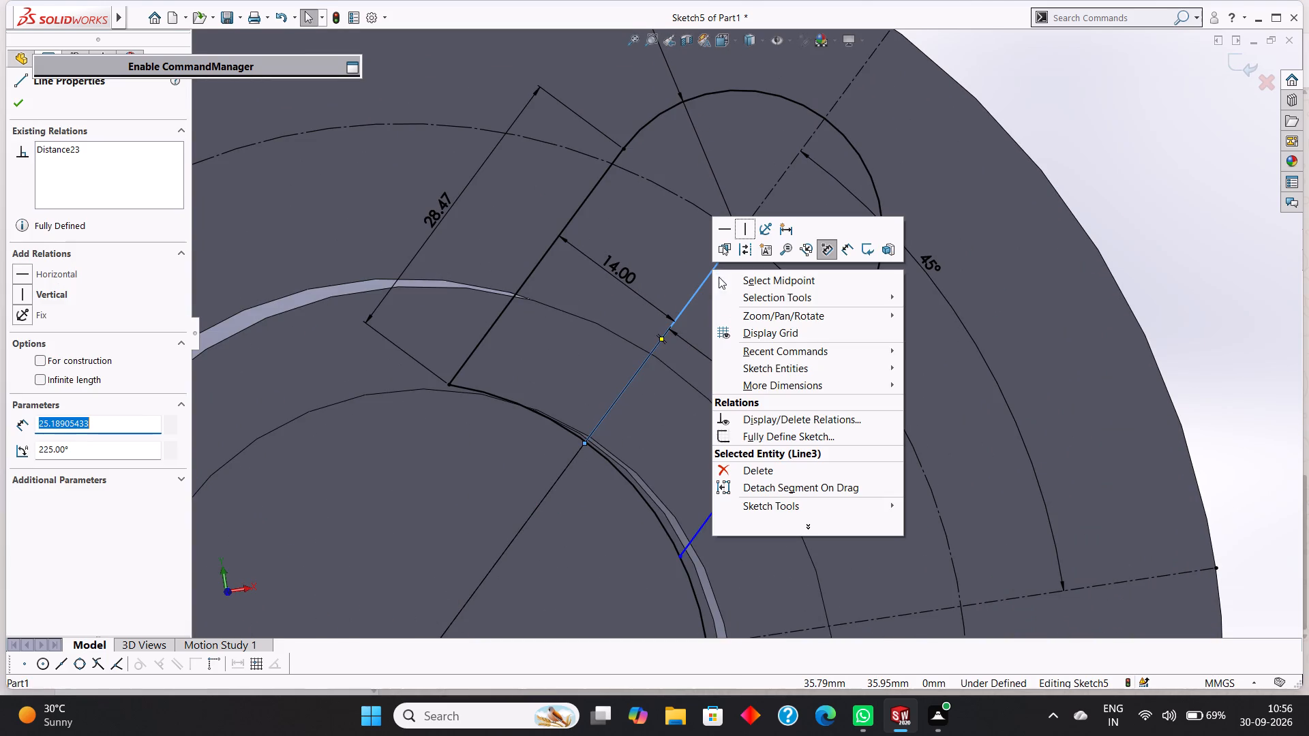
{"action": "left_click", "coordinate": [766, 472]}
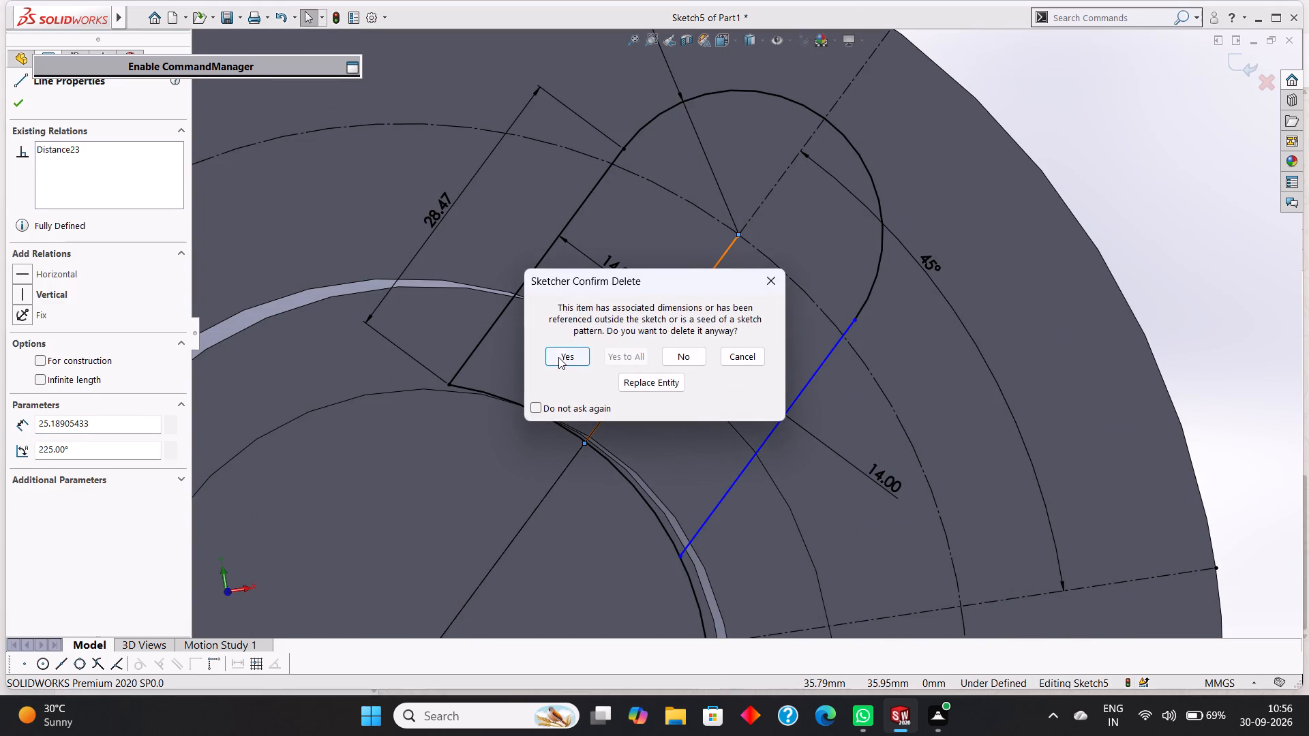
{"action": "left_click", "coordinate": [560, 356]}
Examine the slot profile's inner arc, its junctions with both side lines, and its position against the stepped housing.
{"action": "scroll", "coordinate": [738, 279], "scroll_direction": "up", "scroll_amount": 3}
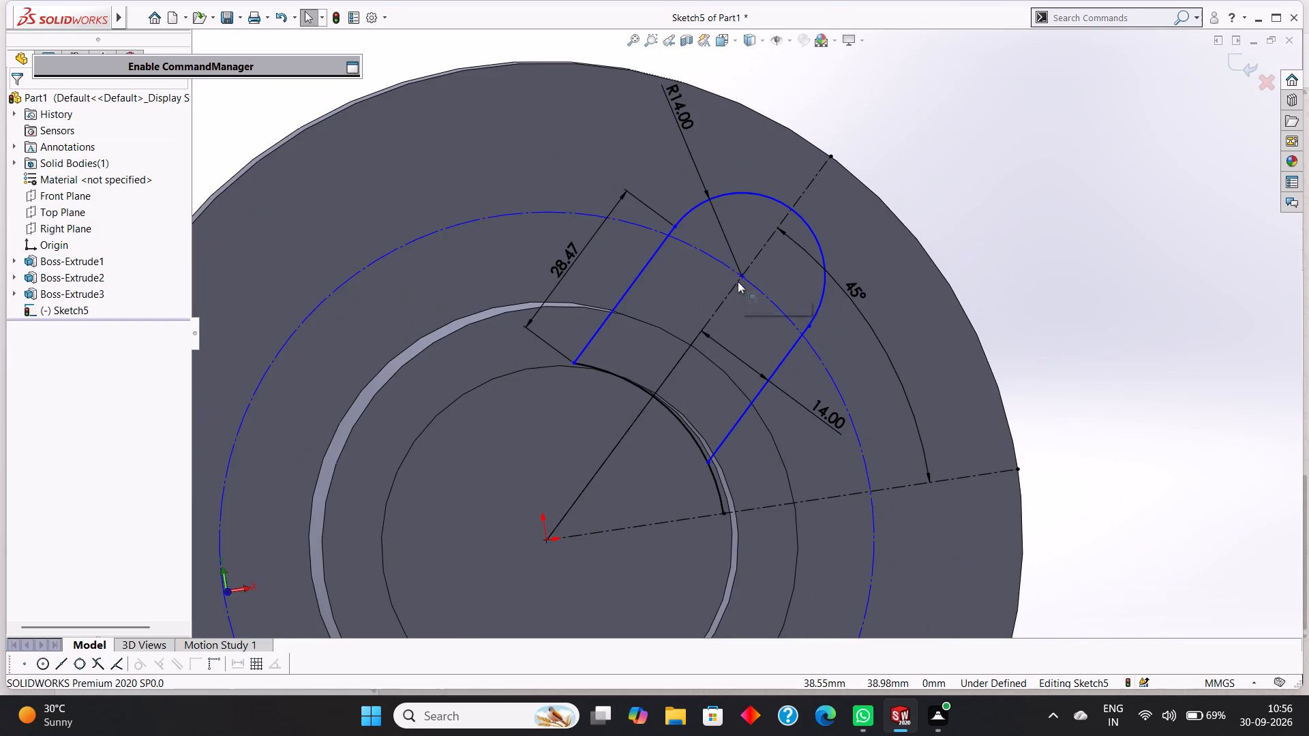
{"action": "scroll", "coordinate": [592, 368], "scroll_direction": "down", "scroll_amount": 5}
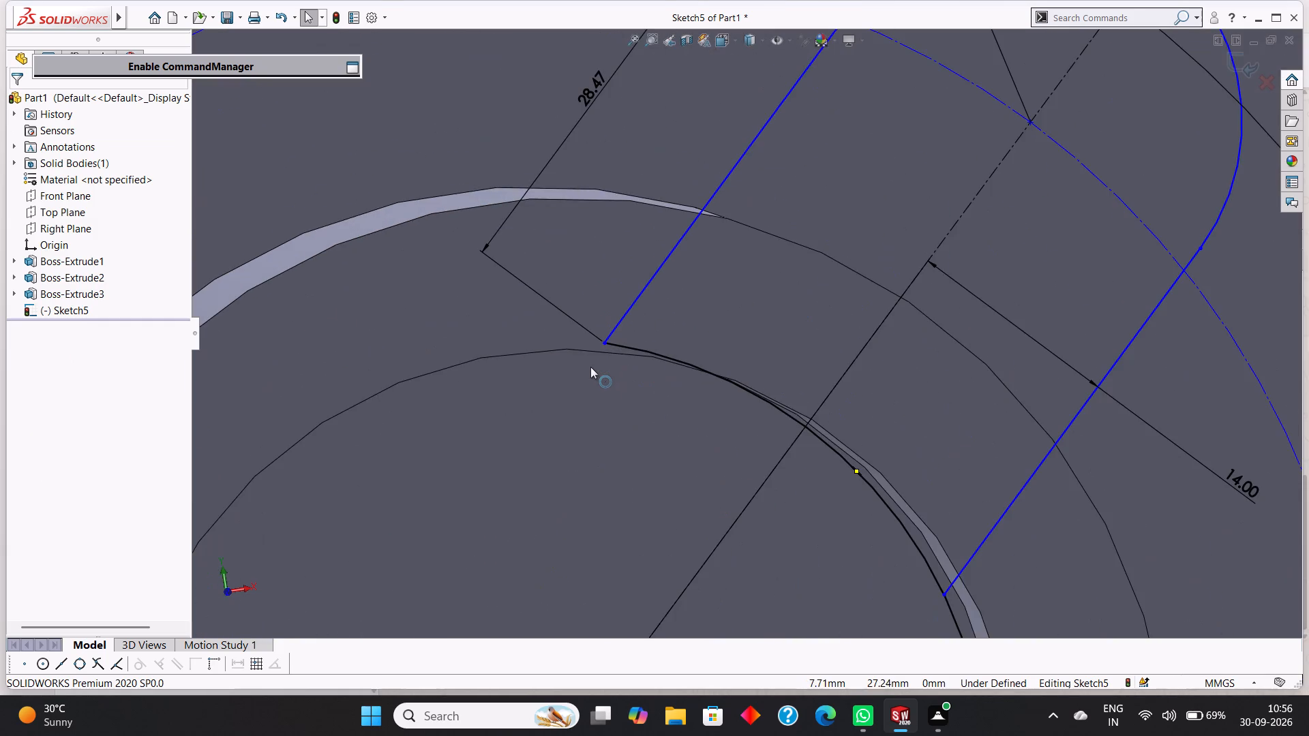
{"action": "scroll", "coordinate": [625, 344], "scroll_direction": "down", "scroll_amount": 4}
{"action": "scroll", "coordinate": [690, 350], "scroll_direction": "up", "scroll_amount": 5}
{"action": "scroll", "coordinate": [747, 363], "scroll_direction": "up", "scroll_amount": 3}
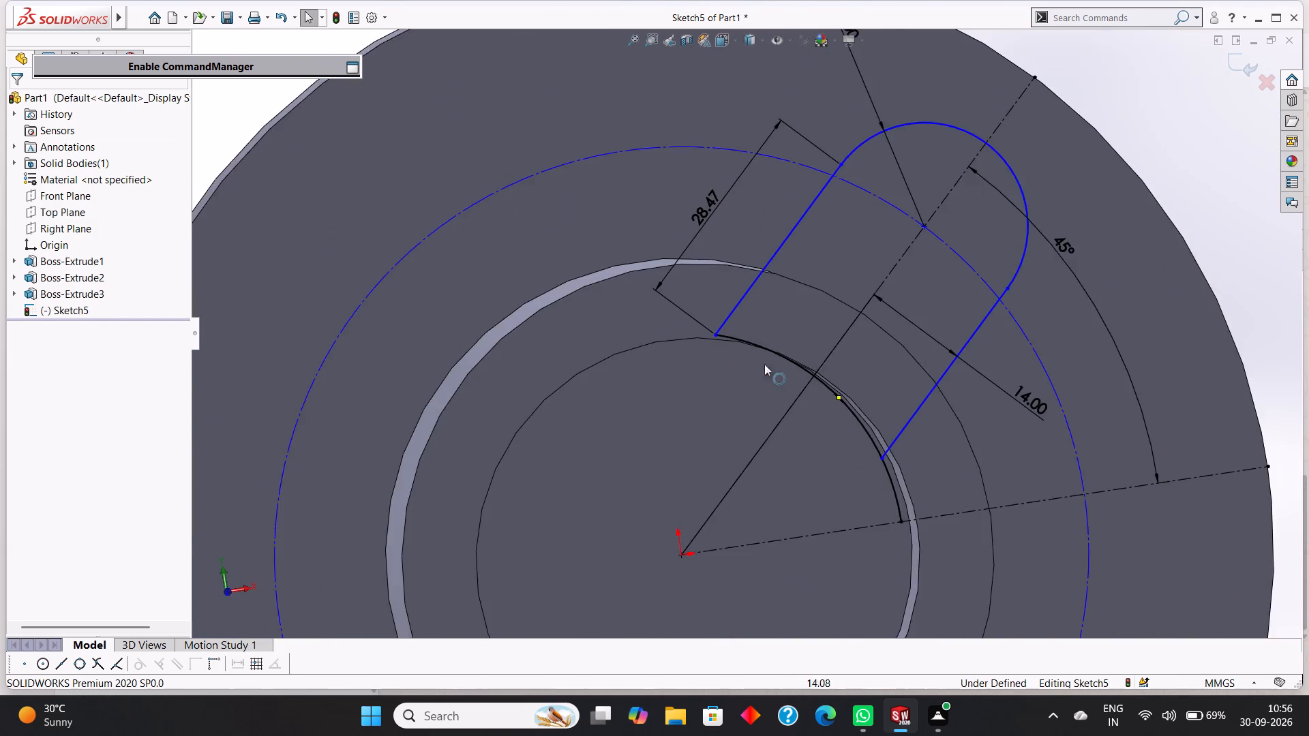
{"action": "scroll", "coordinate": [773, 364], "scroll_direction": "up", "scroll_amount": 4}
{"action": "scroll", "coordinate": [815, 381], "scroll_direction": "down", "scroll_amount": 3}
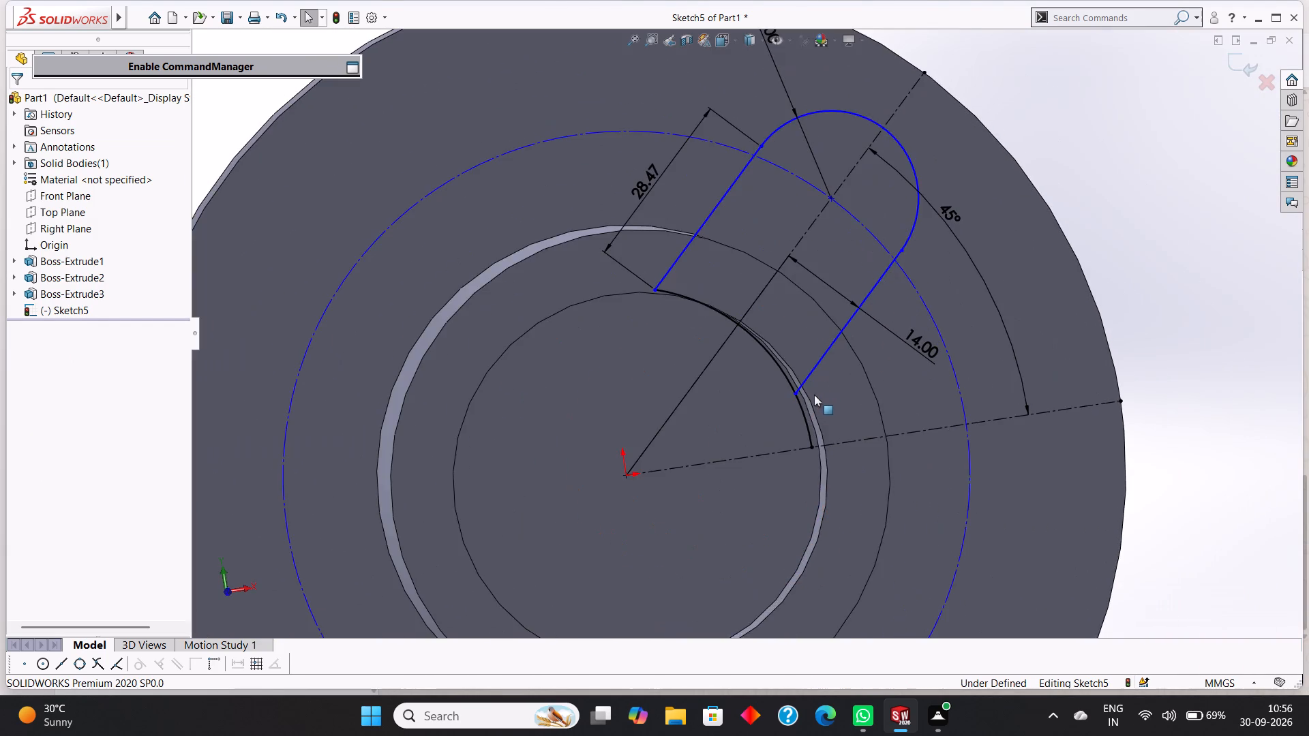
{"action": "scroll", "coordinate": [809, 402], "scroll_direction": "down", "scroll_amount": 6}
{"action": "scroll", "coordinate": [740, 386], "scroll_direction": "up", "scroll_amount": 8}
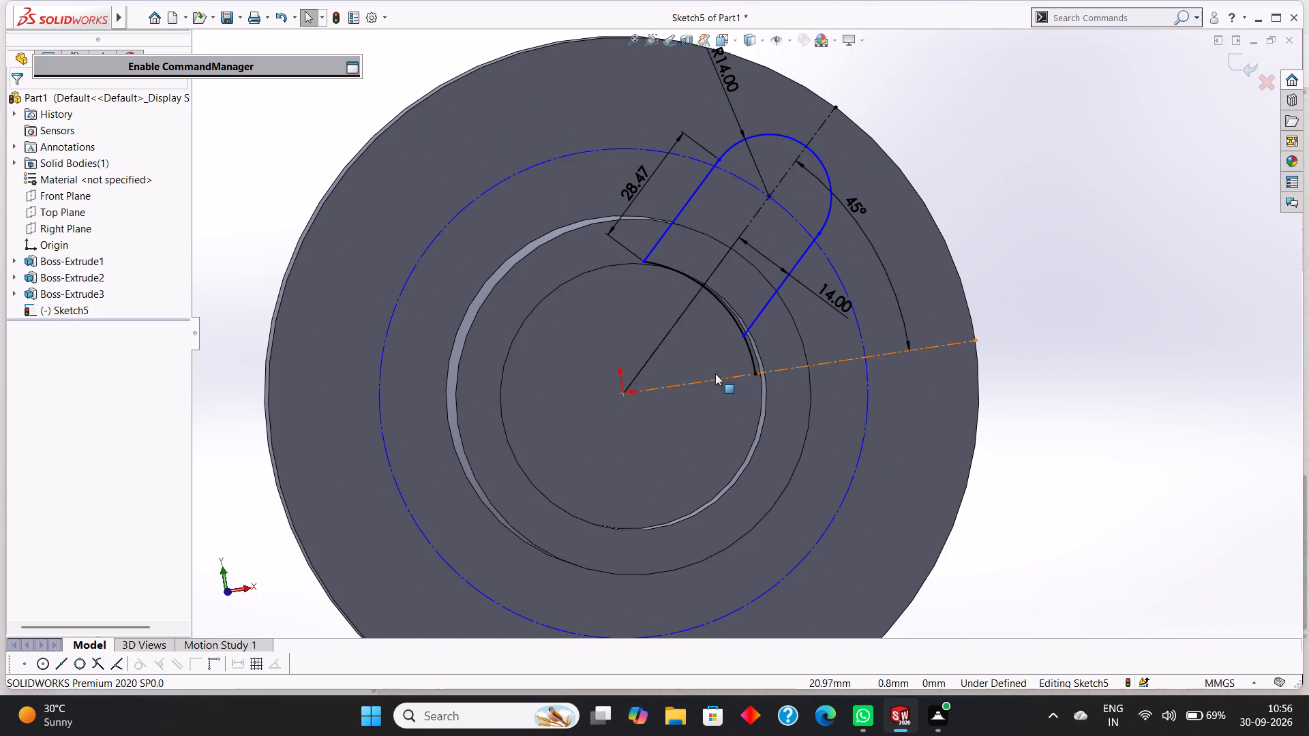
{"action": "middle_click_drag", "start_coordinate": [714, 372], "coordinate": [681, 440]}
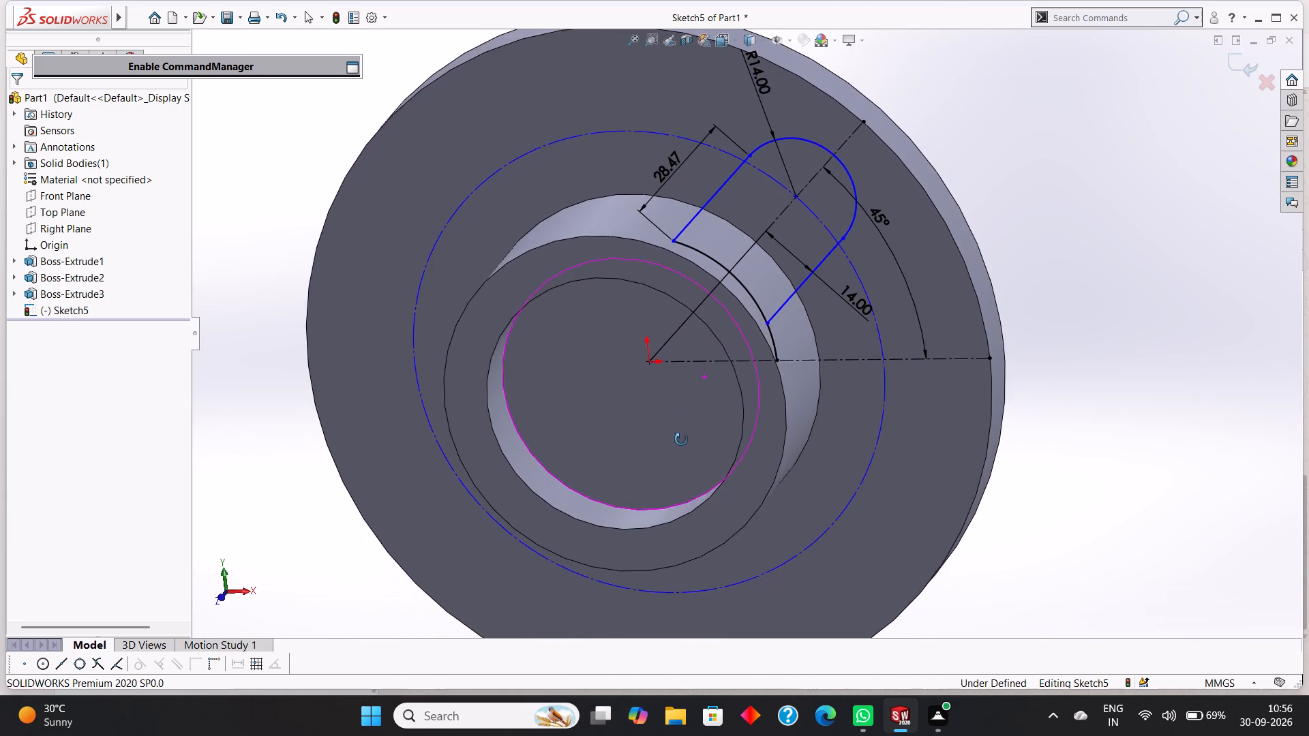
{"action": "middle_click_drag", "start_coordinate": [681, 440], "coordinate": [671, 378]}
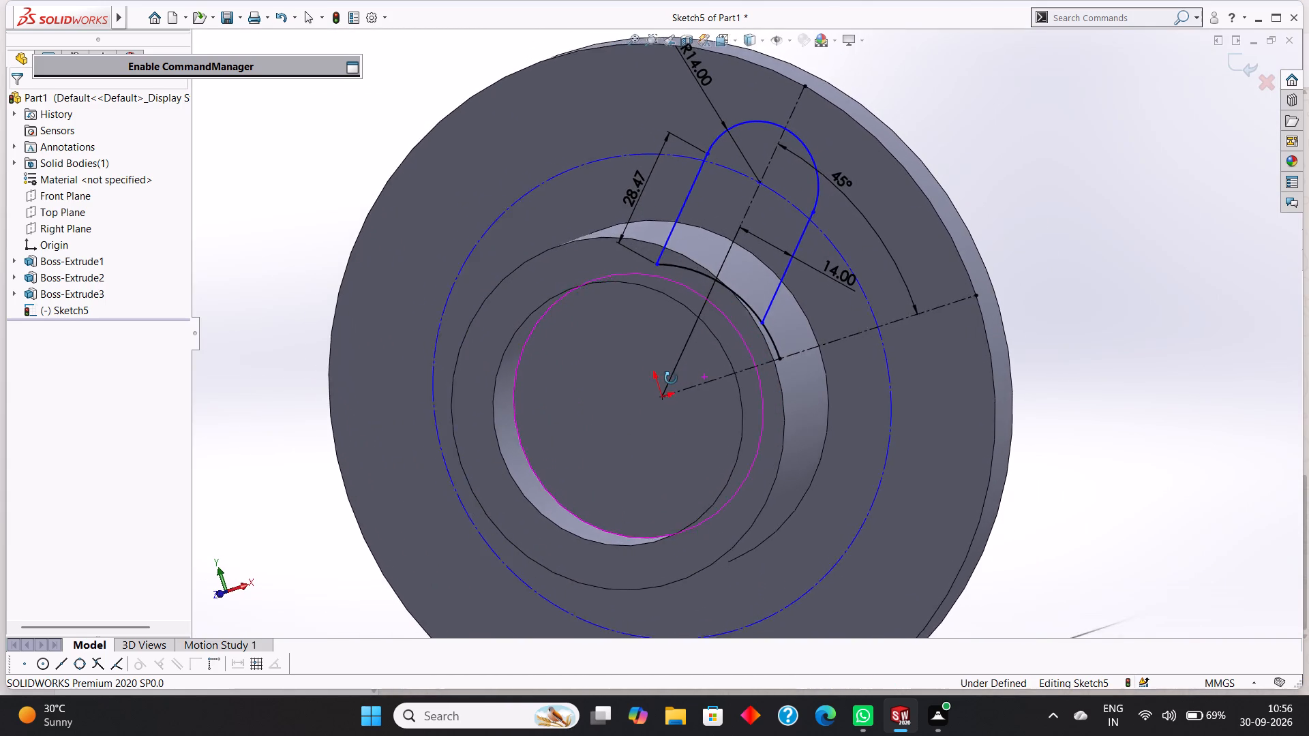
Undo the deletion of the slot's solid middle line.
{"action": "middle_click_drag", "start_coordinate": [671, 378], "coordinate": [680, 432]}
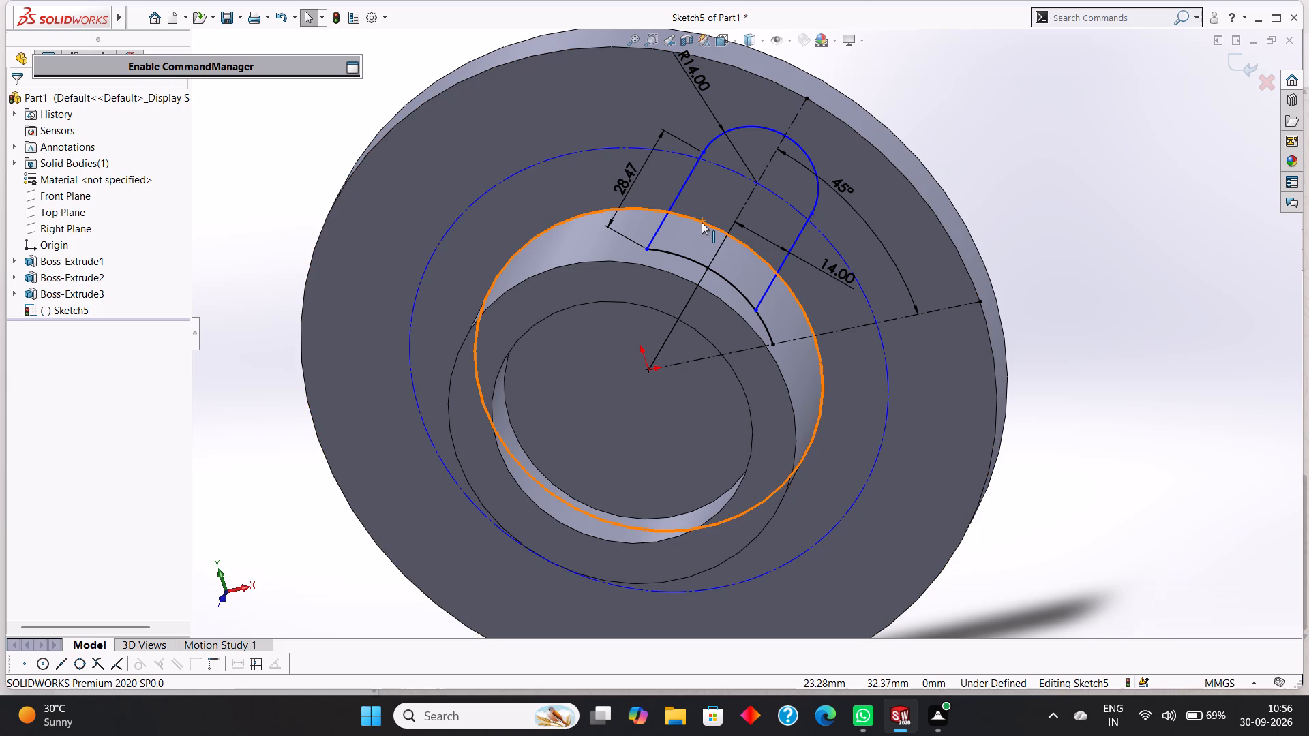
{"action": "key", "text": "Escape"}
{"action": "key", "text": "ctrl+z"}
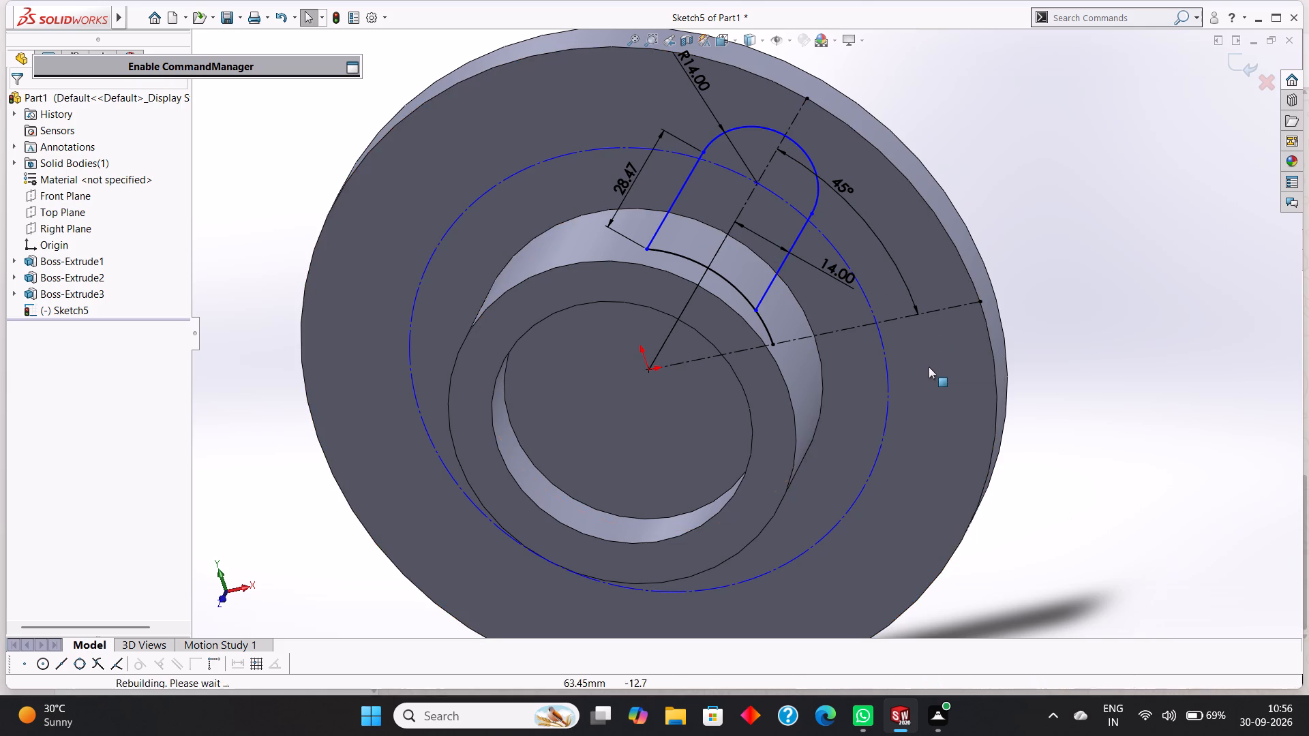
Examine the slot profile face-on, checking where its inner arc, middle line and side lines meet the stepped housing.
{"action": "middle_click_drag", "start_coordinate": [1056, 309], "coordinate": [1068, 219]}
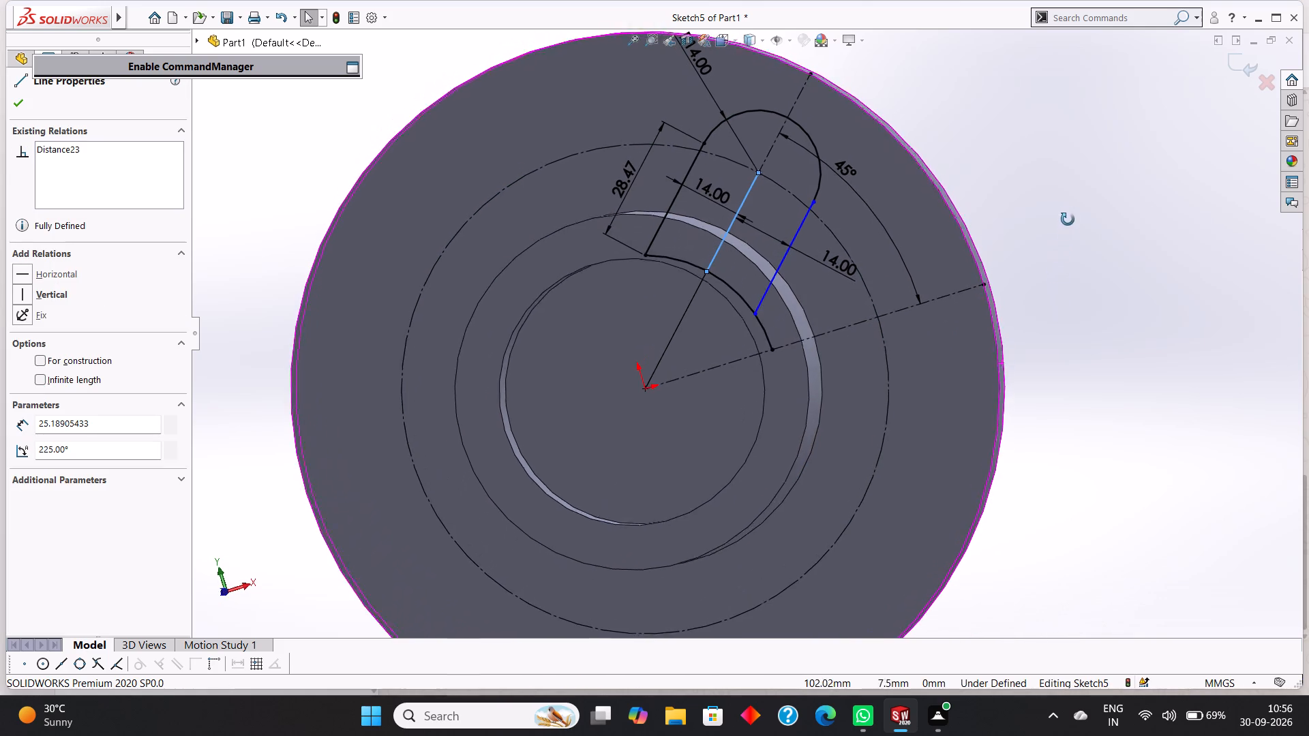
{"action": "middle_click_drag", "start_coordinate": [1068, 219], "coordinate": [1057, 241]}
{"action": "scroll", "coordinate": [1057, 241], "scroll_direction": "down", "scroll_amount": 1}
{"action": "left_click", "coordinate": [873, 238]}
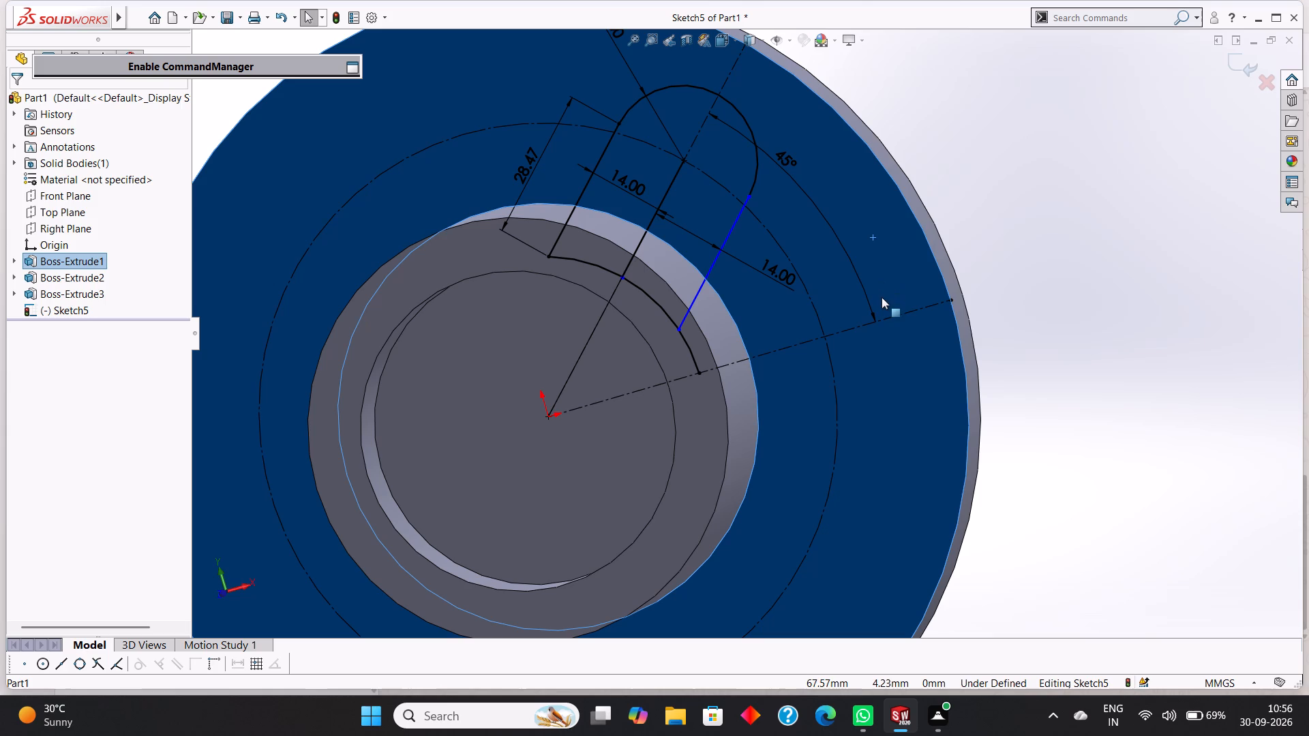
{"action": "key", "text": "ctrl+8"}
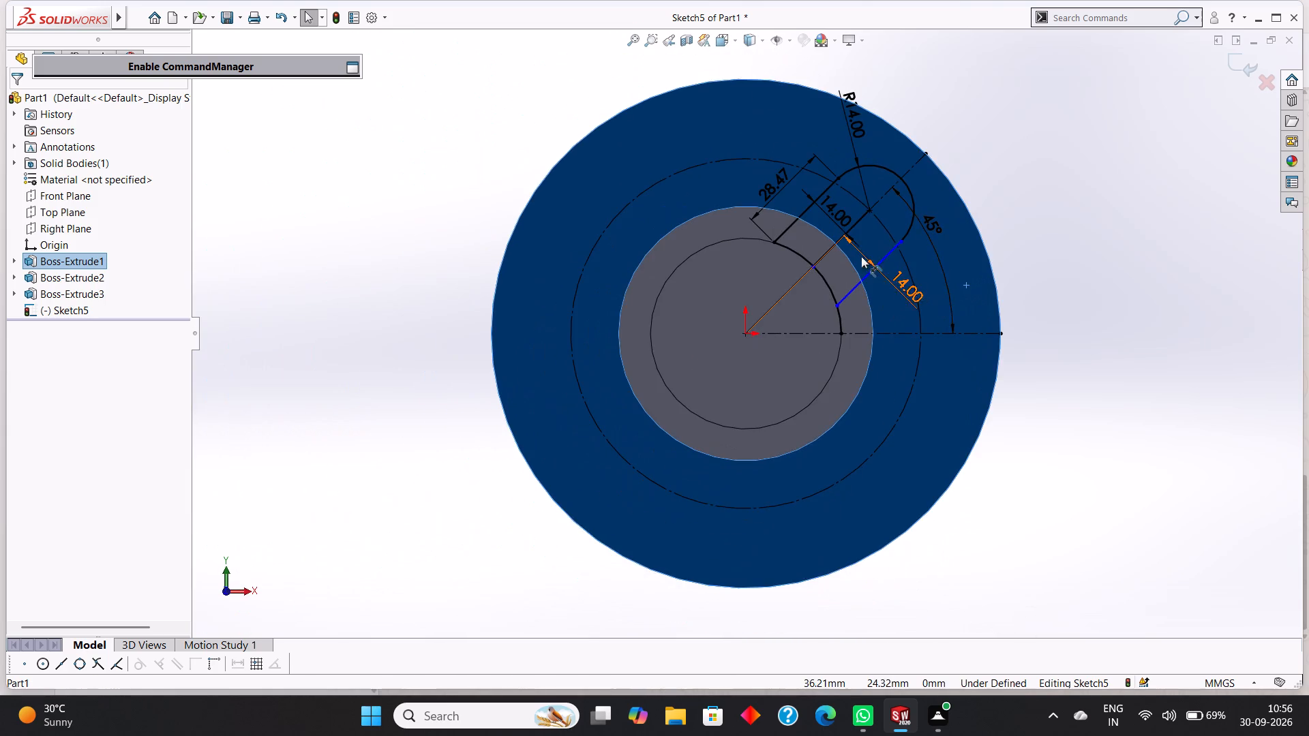
{"action": "scroll", "coordinate": [861, 256], "scroll_direction": "down", "scroll_amount": 3}
{"action": "scroll", "coordinate": [641, 226], "scroll_direction": "down", "scroll_amount": 3}
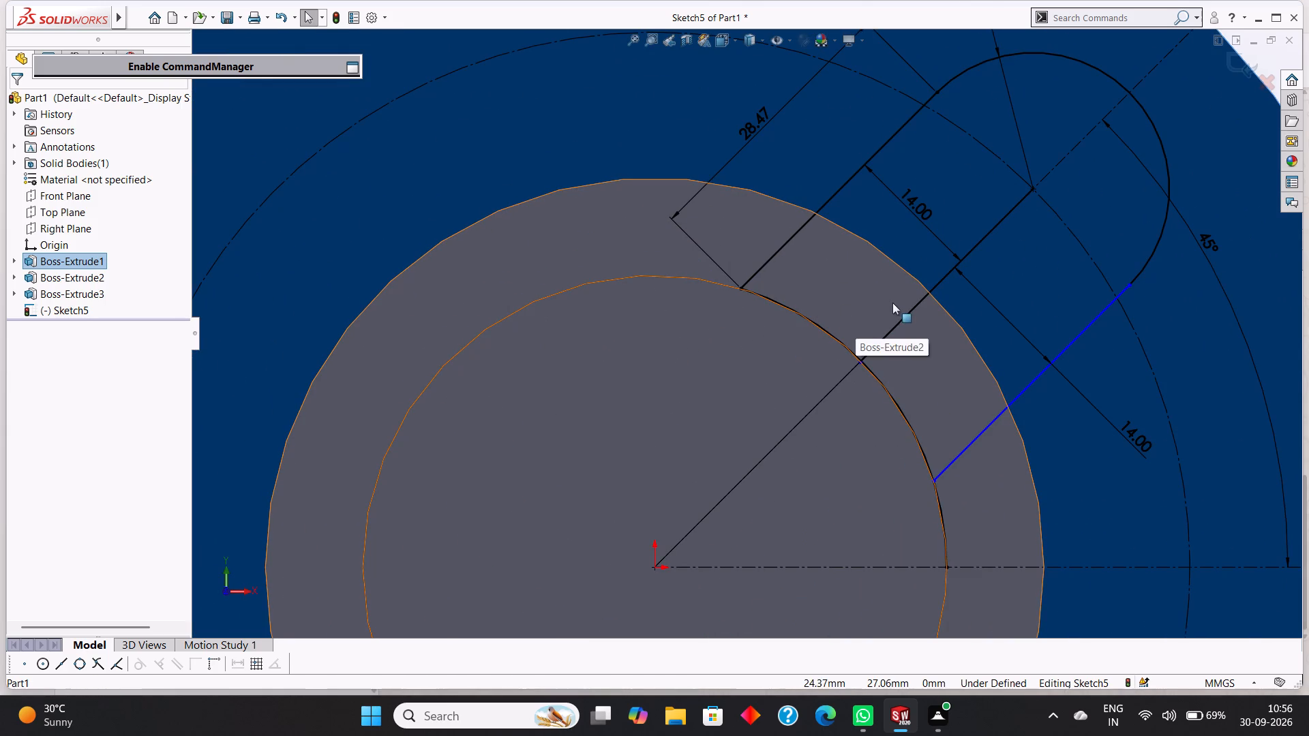
{"action": "scroll", "coordinate": [729, 325], "scroll_direction": "up", "scroll_amount": 3}
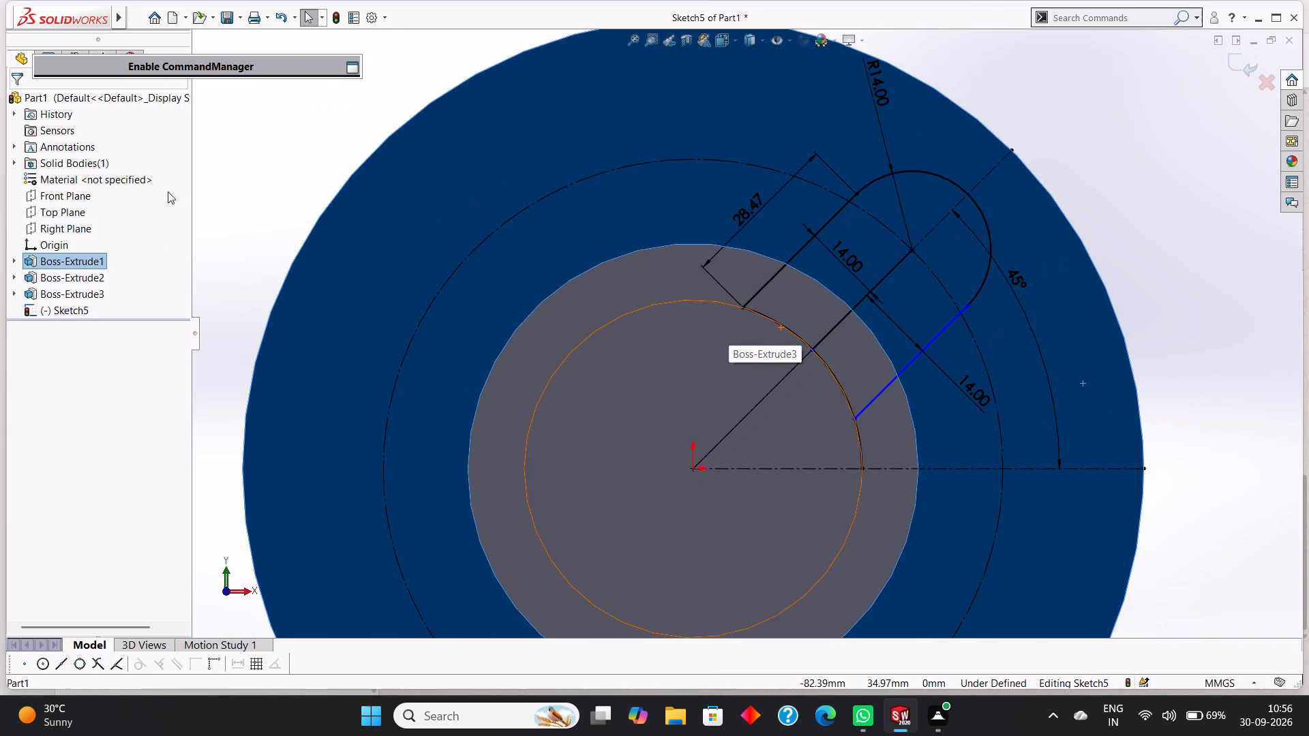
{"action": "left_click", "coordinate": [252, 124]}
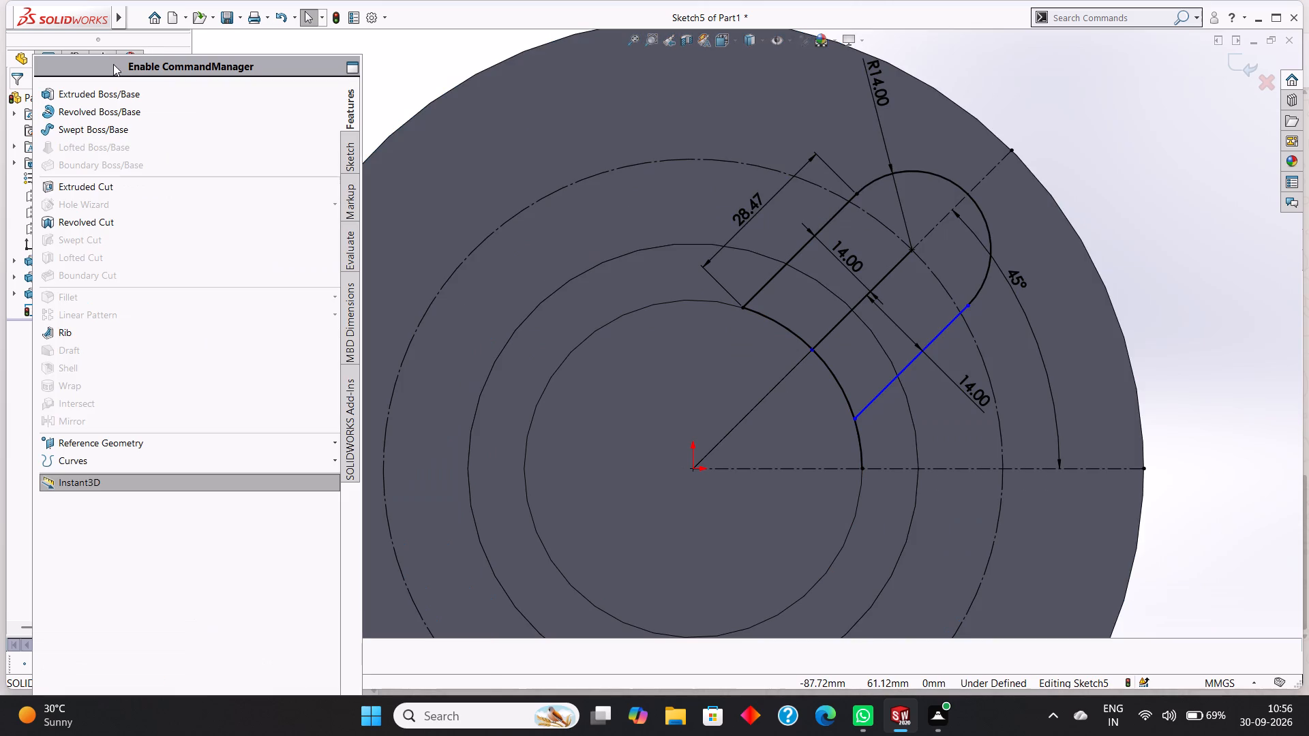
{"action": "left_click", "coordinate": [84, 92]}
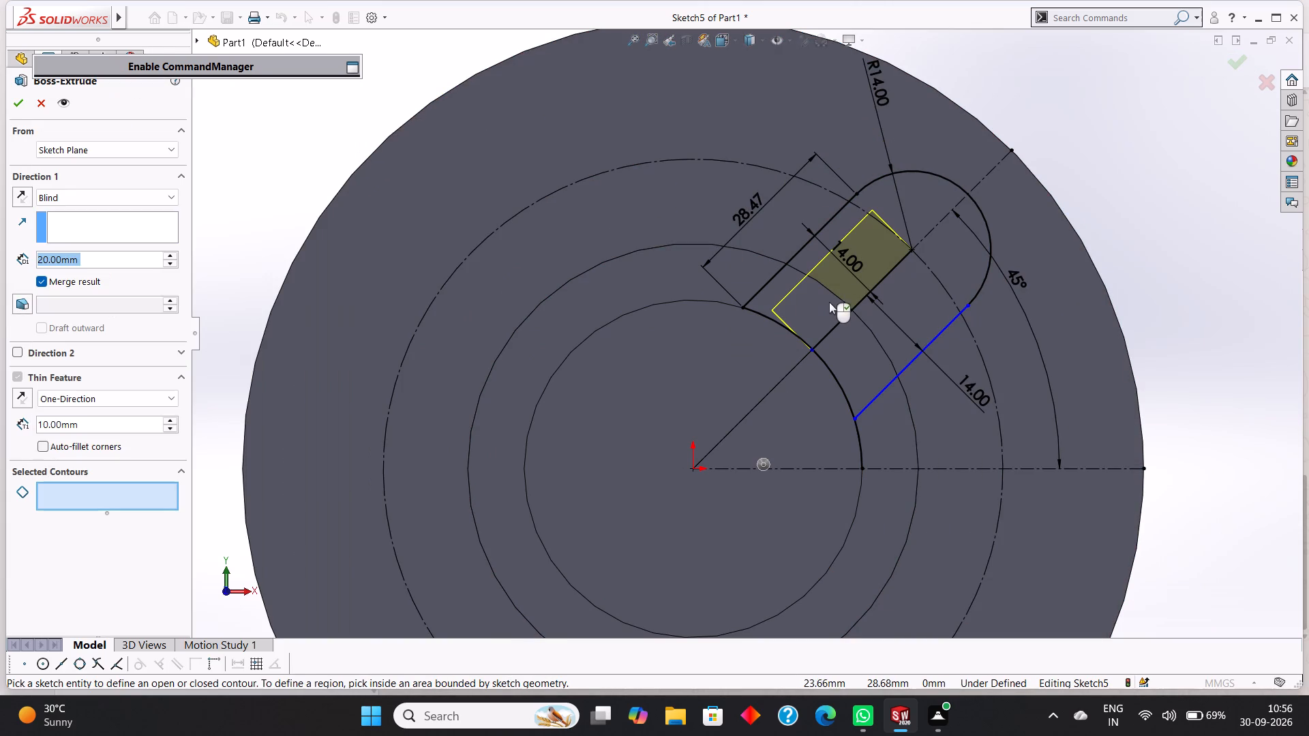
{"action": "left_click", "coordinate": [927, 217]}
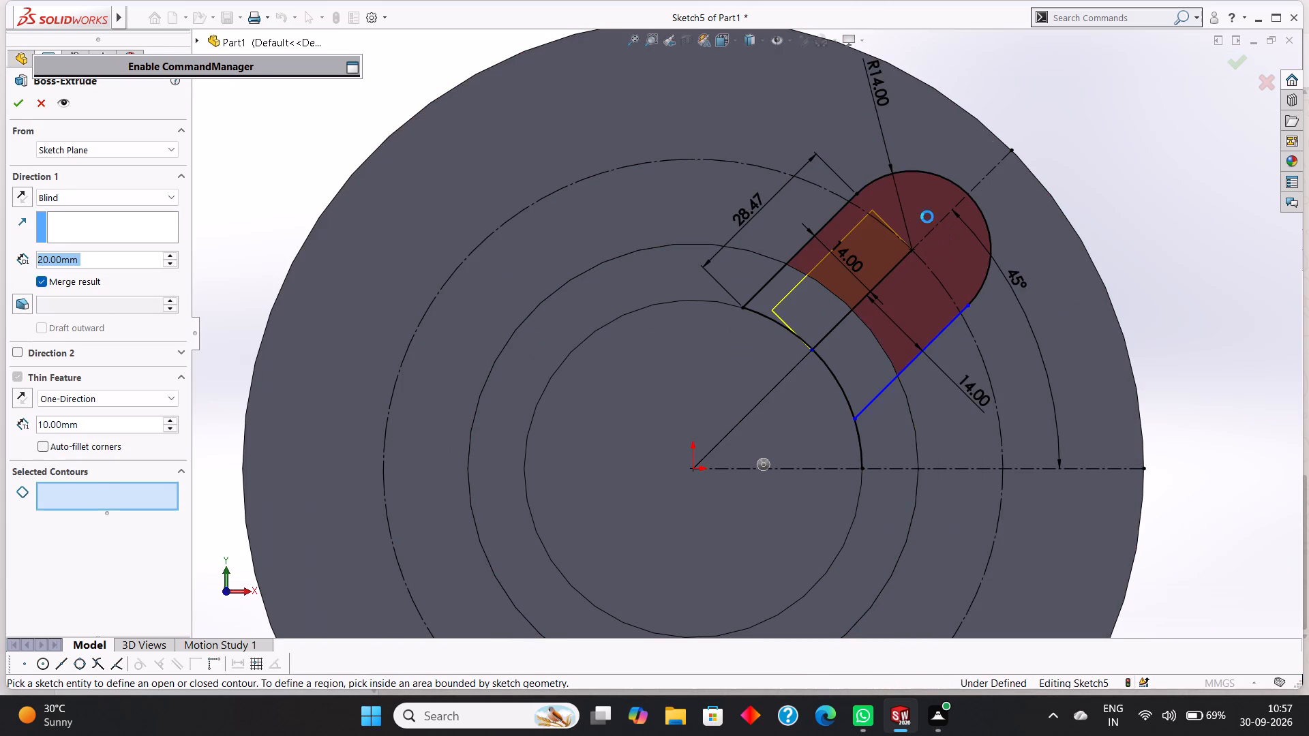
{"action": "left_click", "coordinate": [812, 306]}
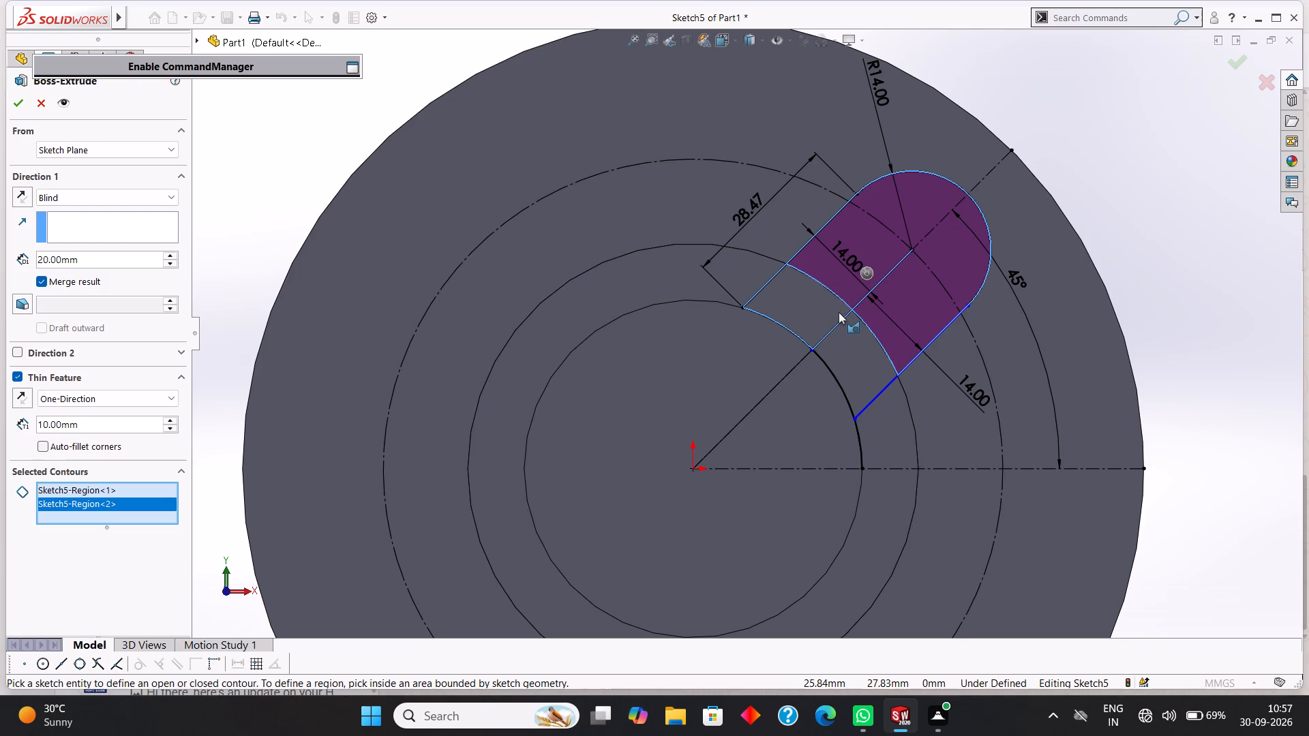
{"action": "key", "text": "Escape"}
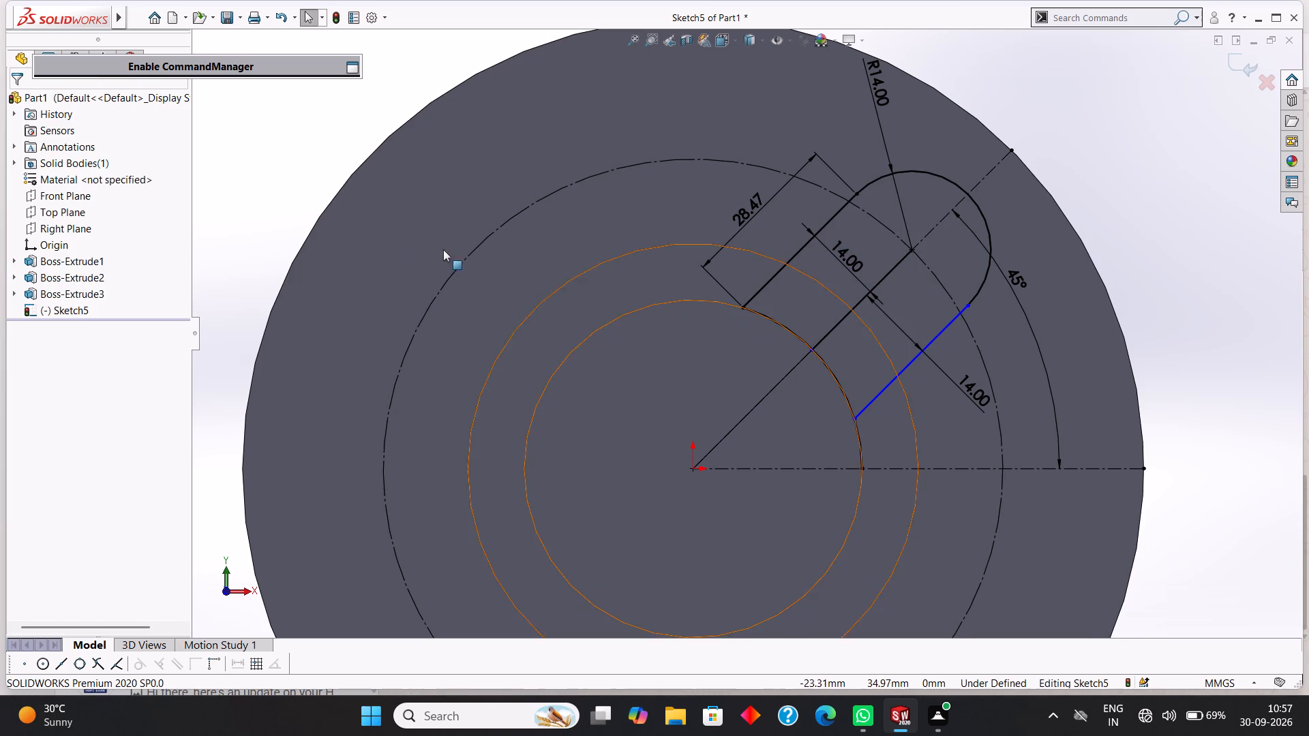
Sketch a circle of 40 mm radius centred on the origin, matching the larger housing step's outer edge.
{"action": "left_click", "coordinate": [72, 72]}
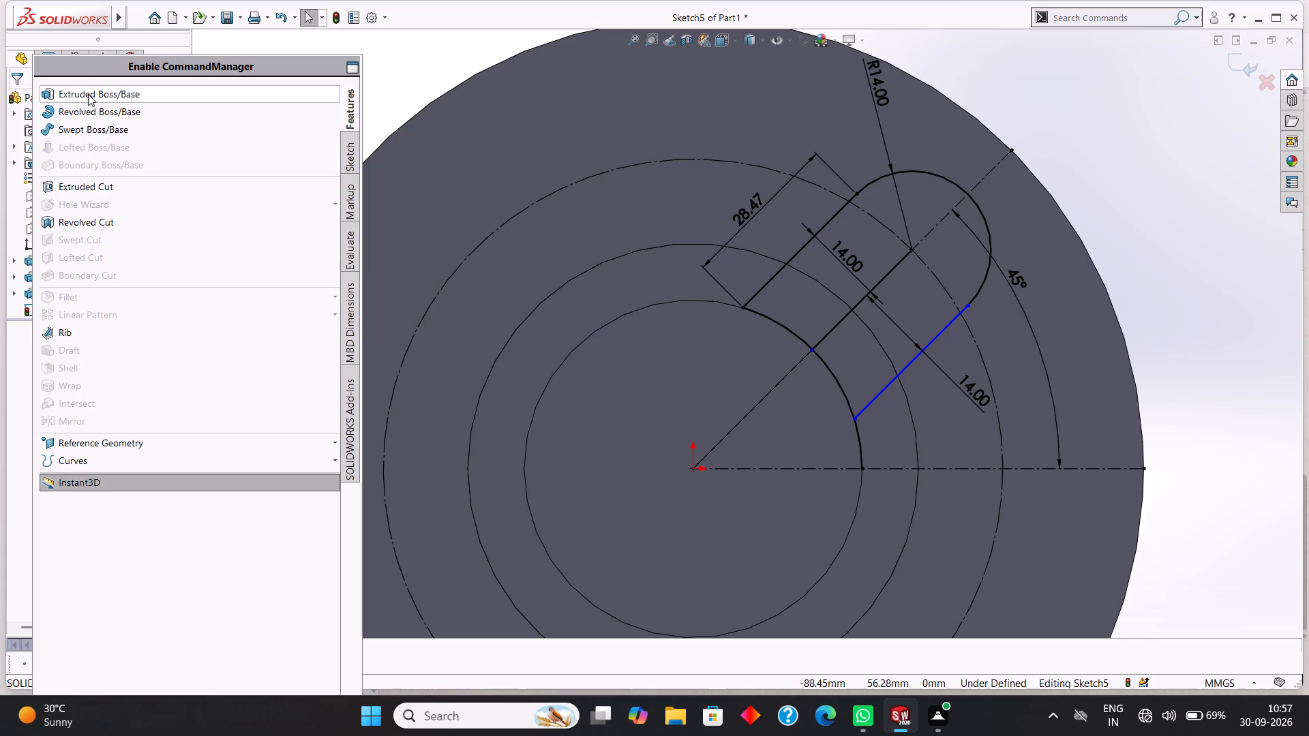
{"action": "left_click", "coordinate": [351, 156]}
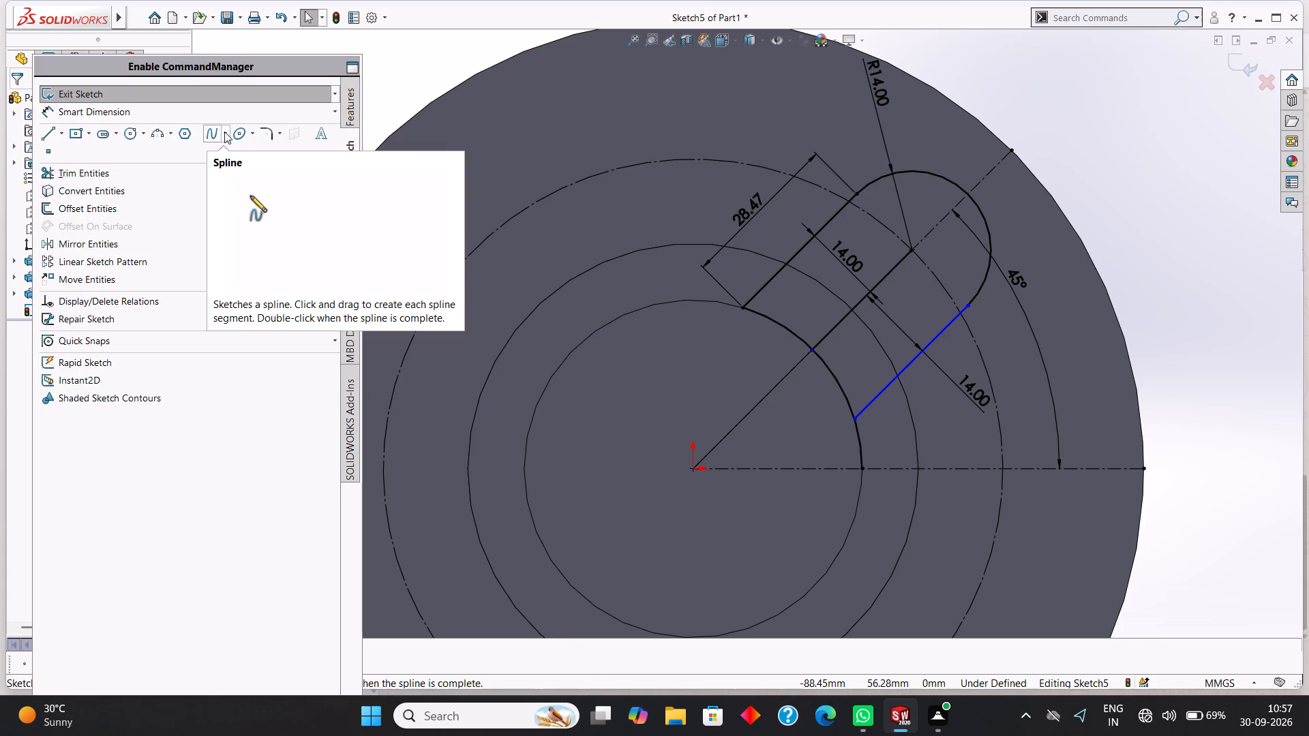
{"action": "left_click", "coordinate": [135, 132]}
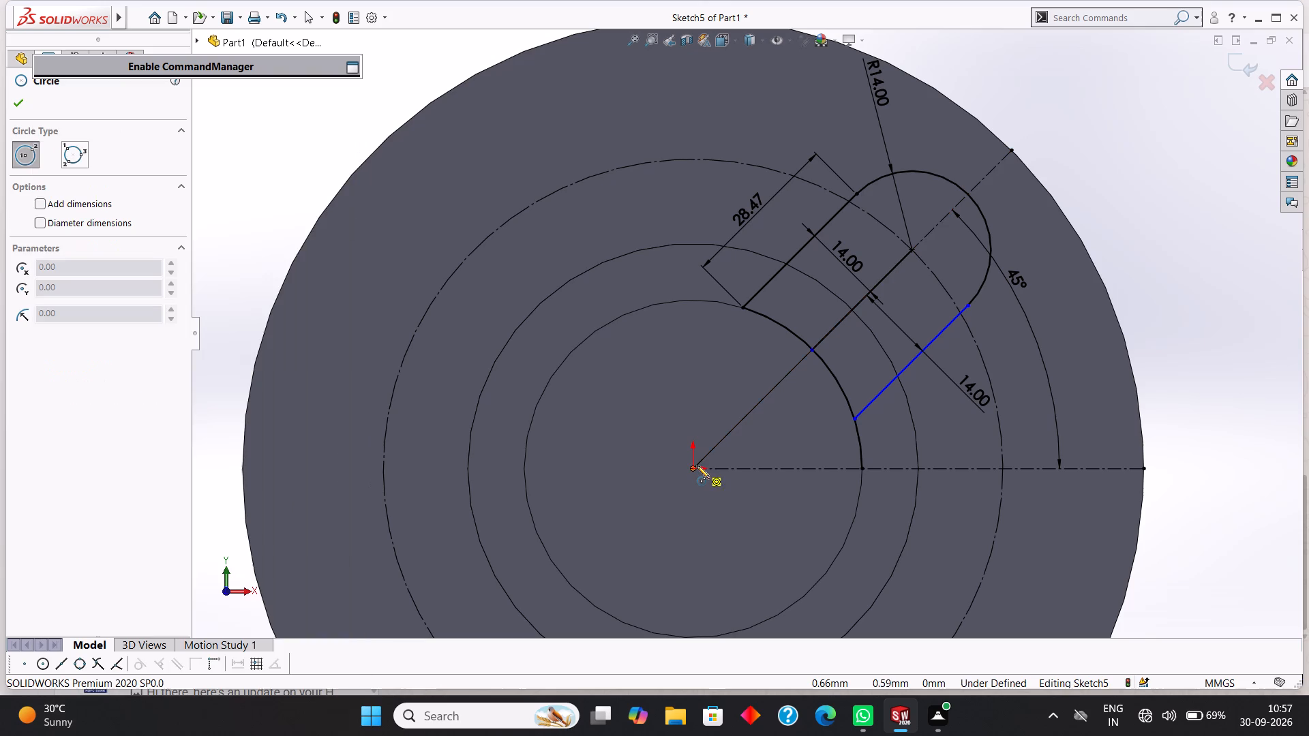
{"action": "left_click_drag", "start_coordinate": [691, 467], "coordinate": [892, 555]}
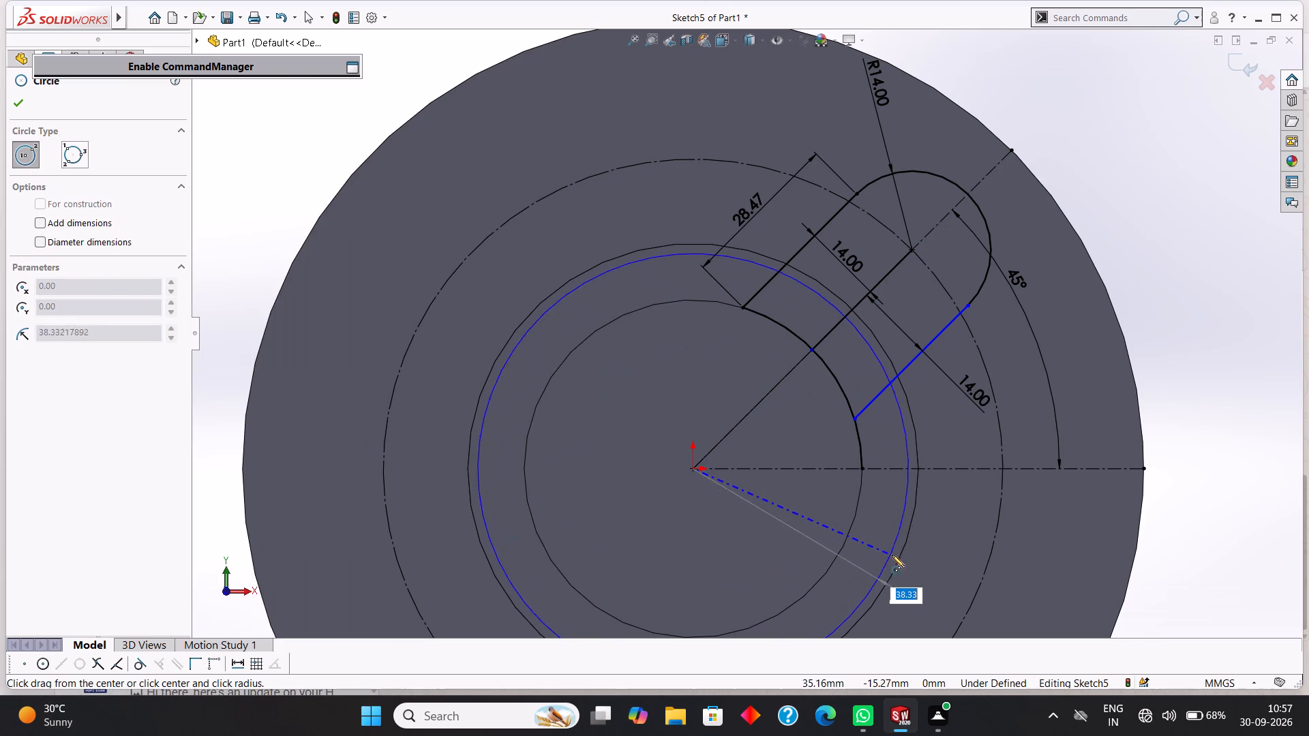
{"action": "left_click_drag", "start_coordinate": [892, 555], "coordinate": [903, 558]}
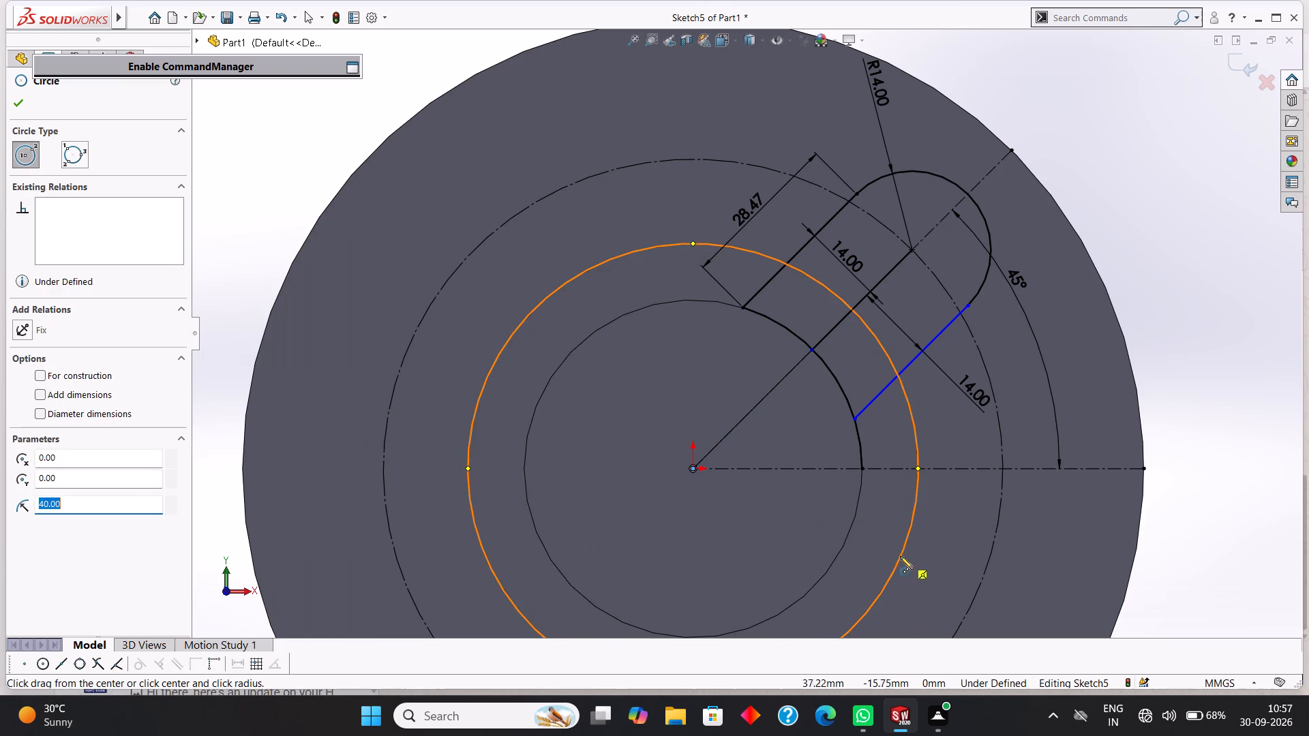
{"action": "left_click", "coordinate": [22, 102]}
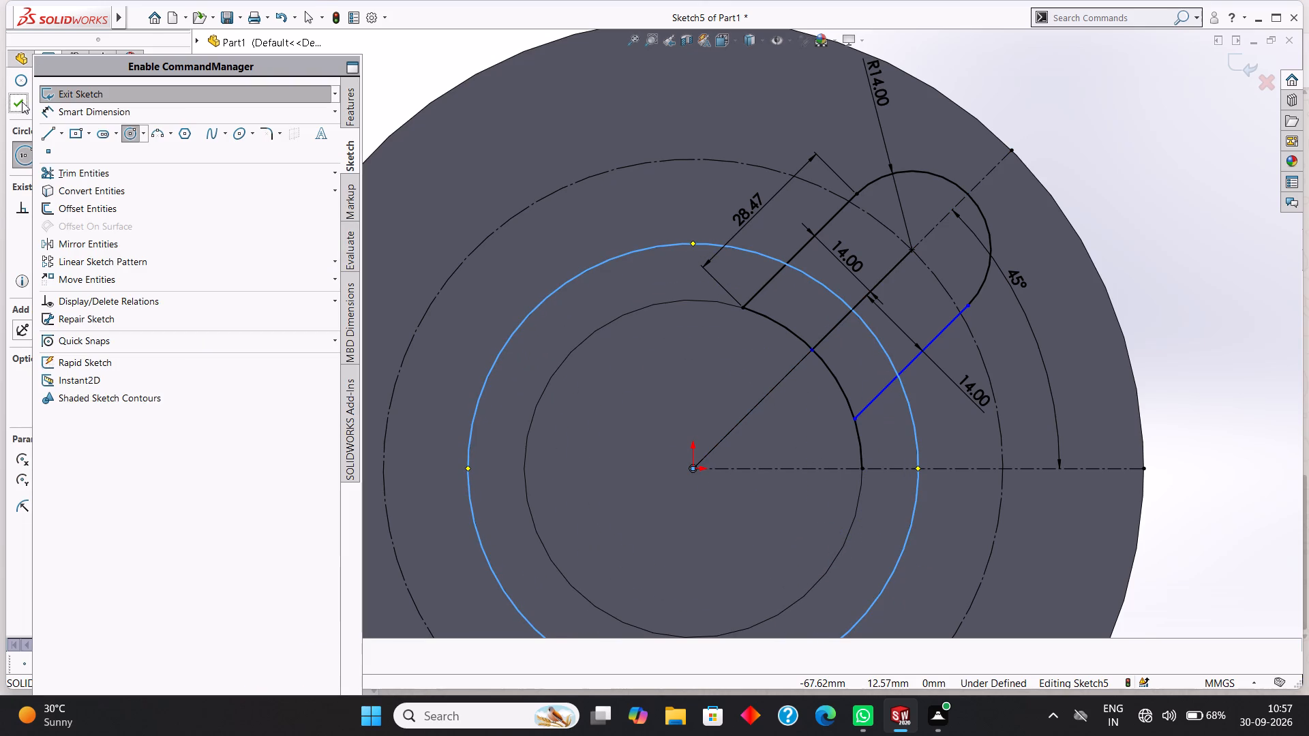
Delete the slot's inner arc that lies on the smaller housing step's edge.
{"action": "right_click", "coordinate": [759, 313]}
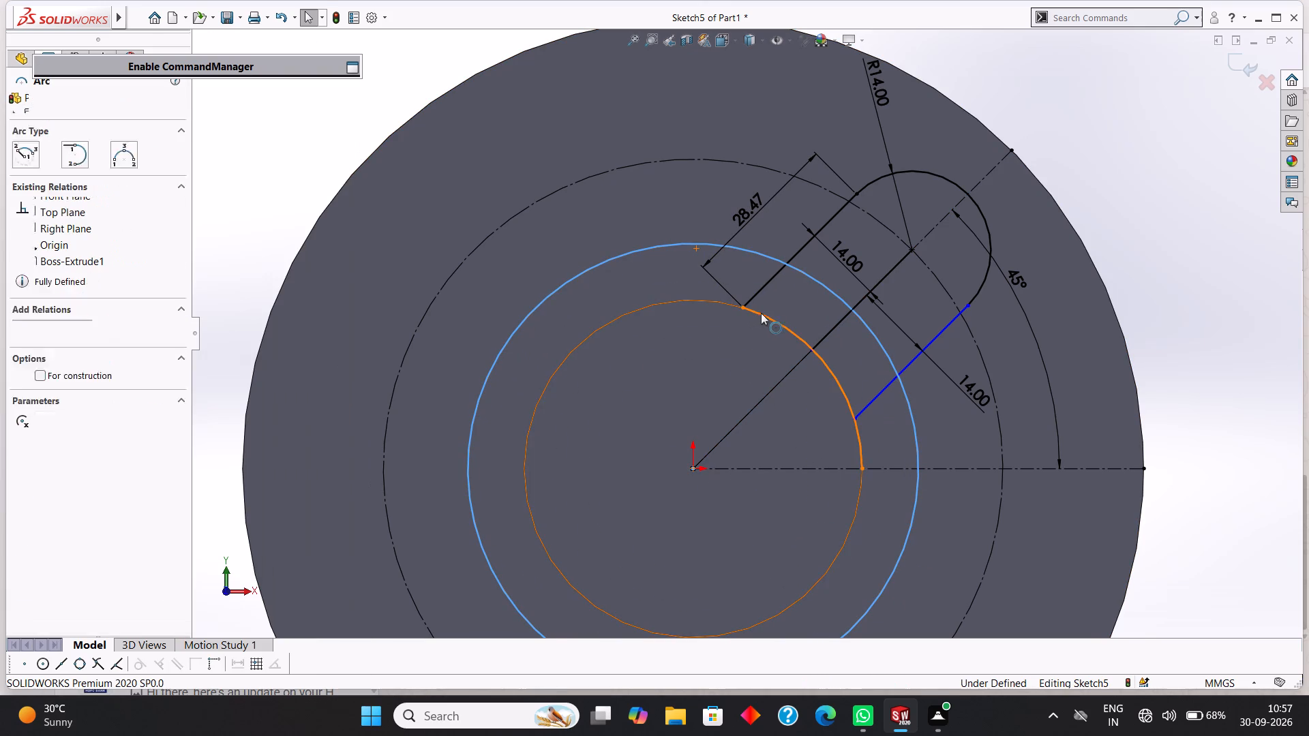
{"action": "left_click", "coordinate": [812, 543]}
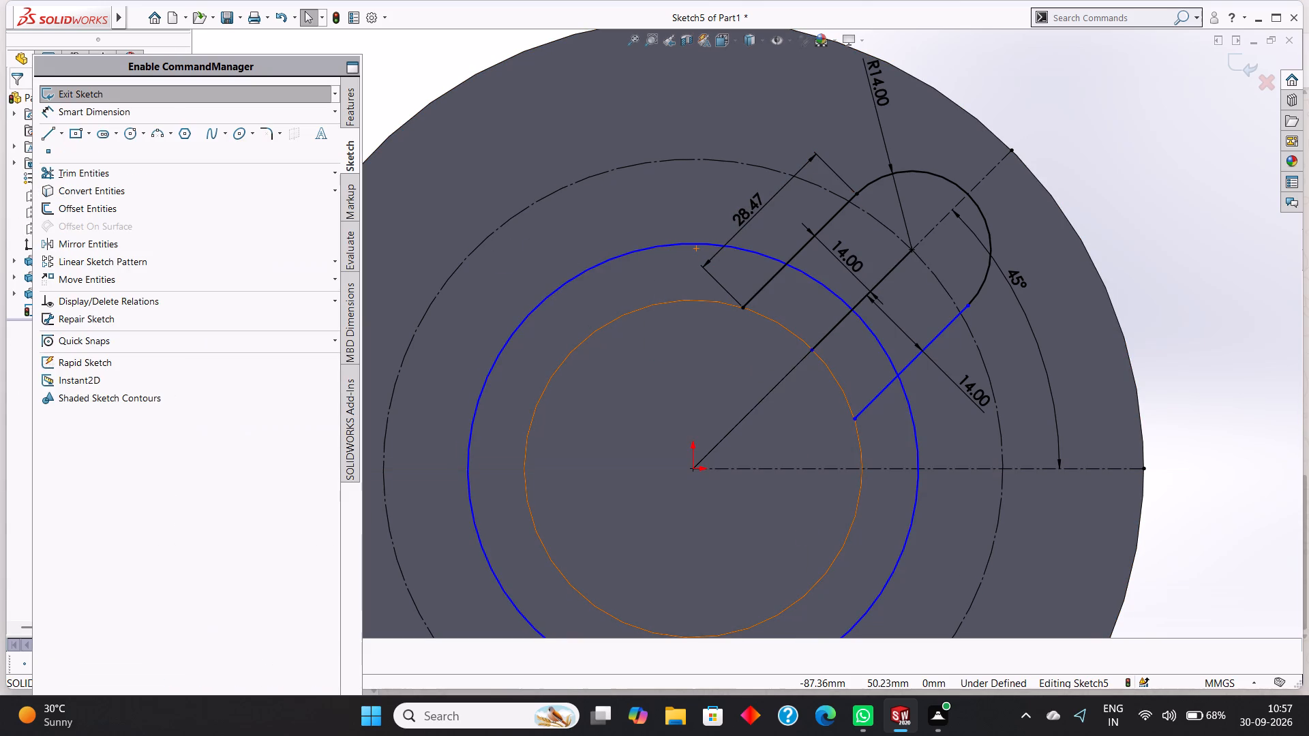
Trim the middle line, both side lines' inner ends and the 40 mm radius circle outside the slot, leaving one closed profile.
{"action": "left_click", "coordinate": [176, 65]}
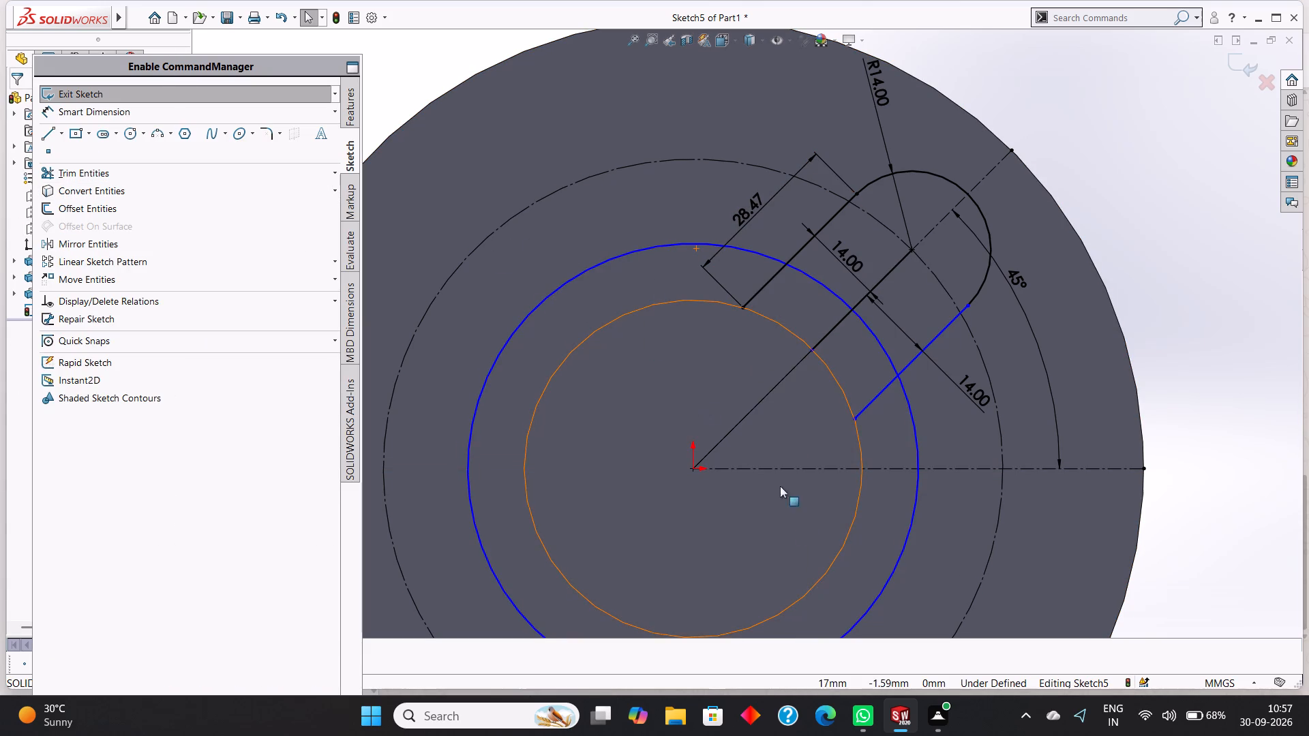
{"action": "left_click", "coordinate": [88, 172]}
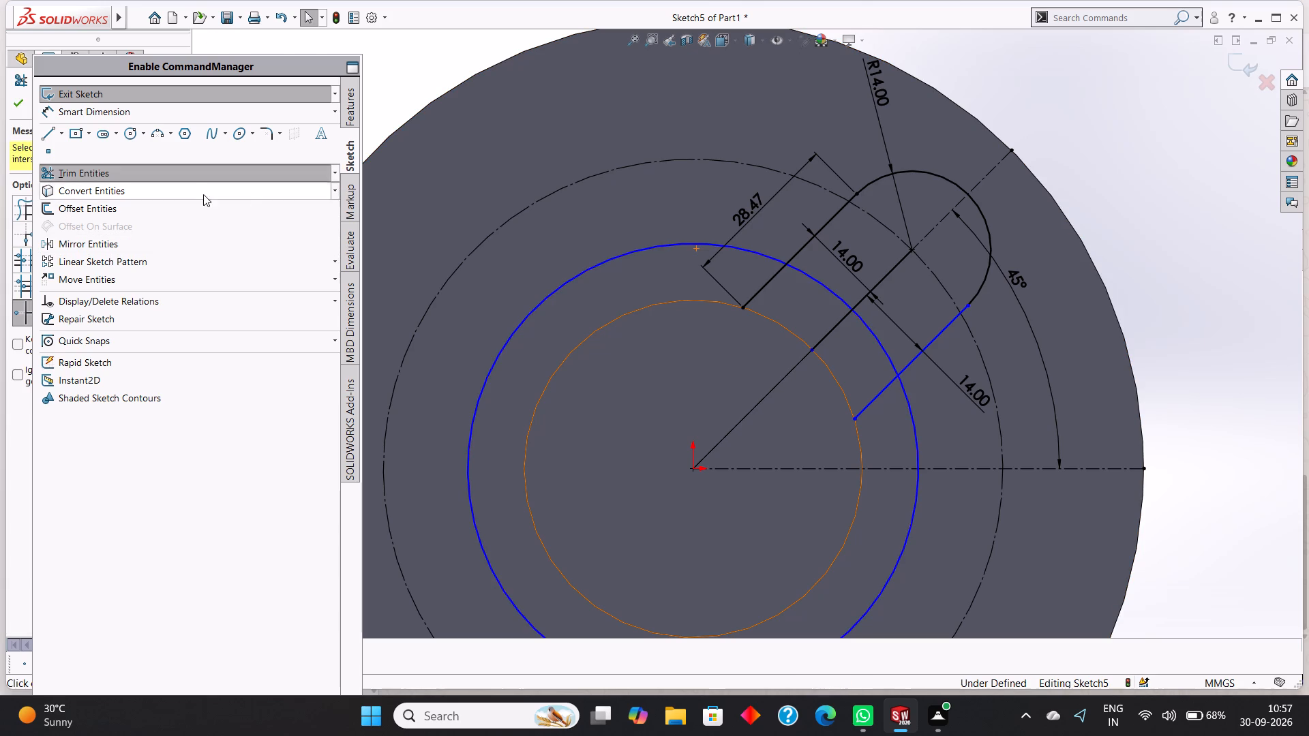
{"action": "left_click", "coordinate": [670, 245]}
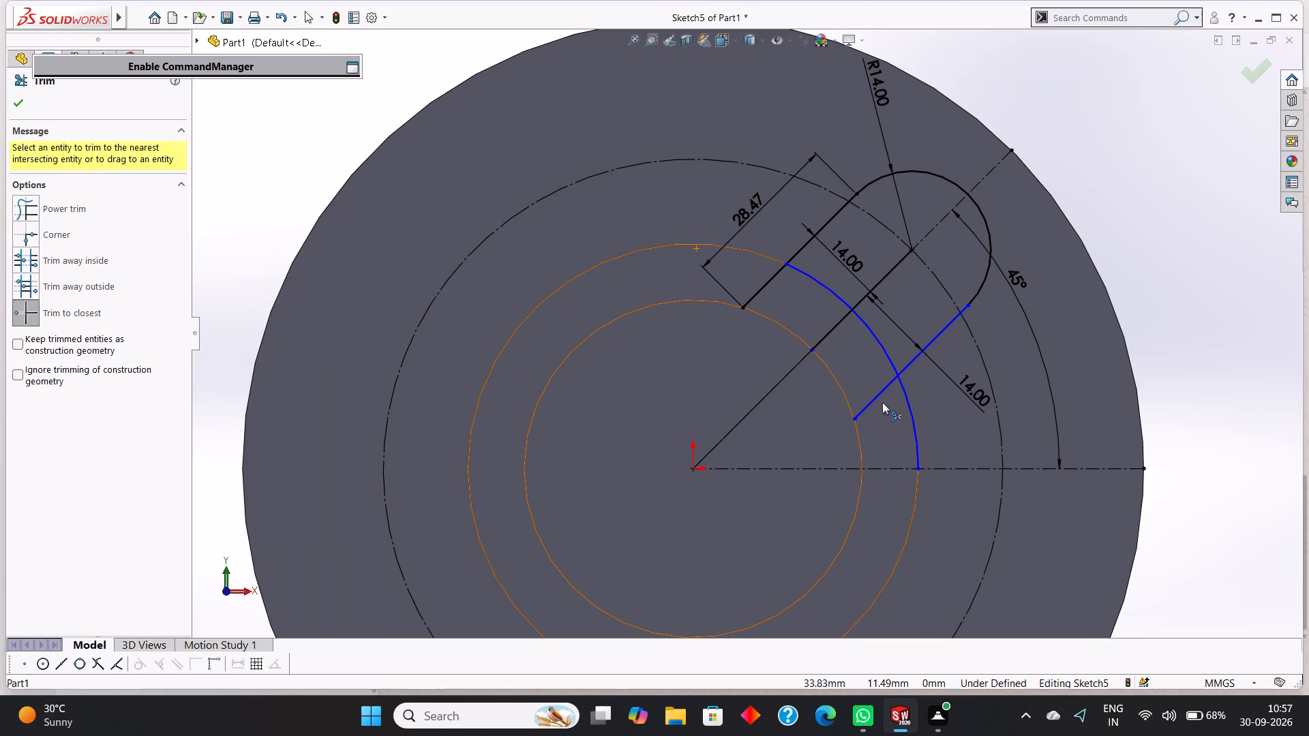
{"action": "left_click", "coordinate": [875, 395]}
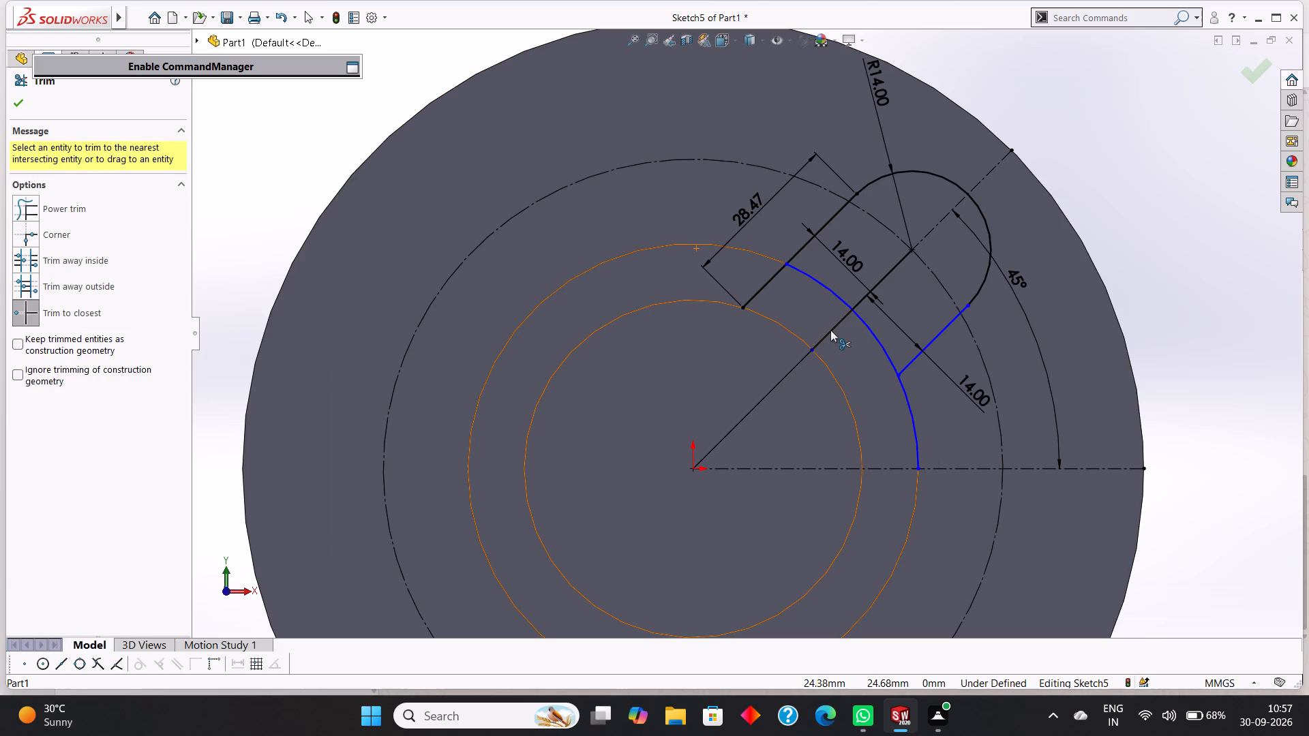
{"action": "left_click", "coordinate": [830, 330]}
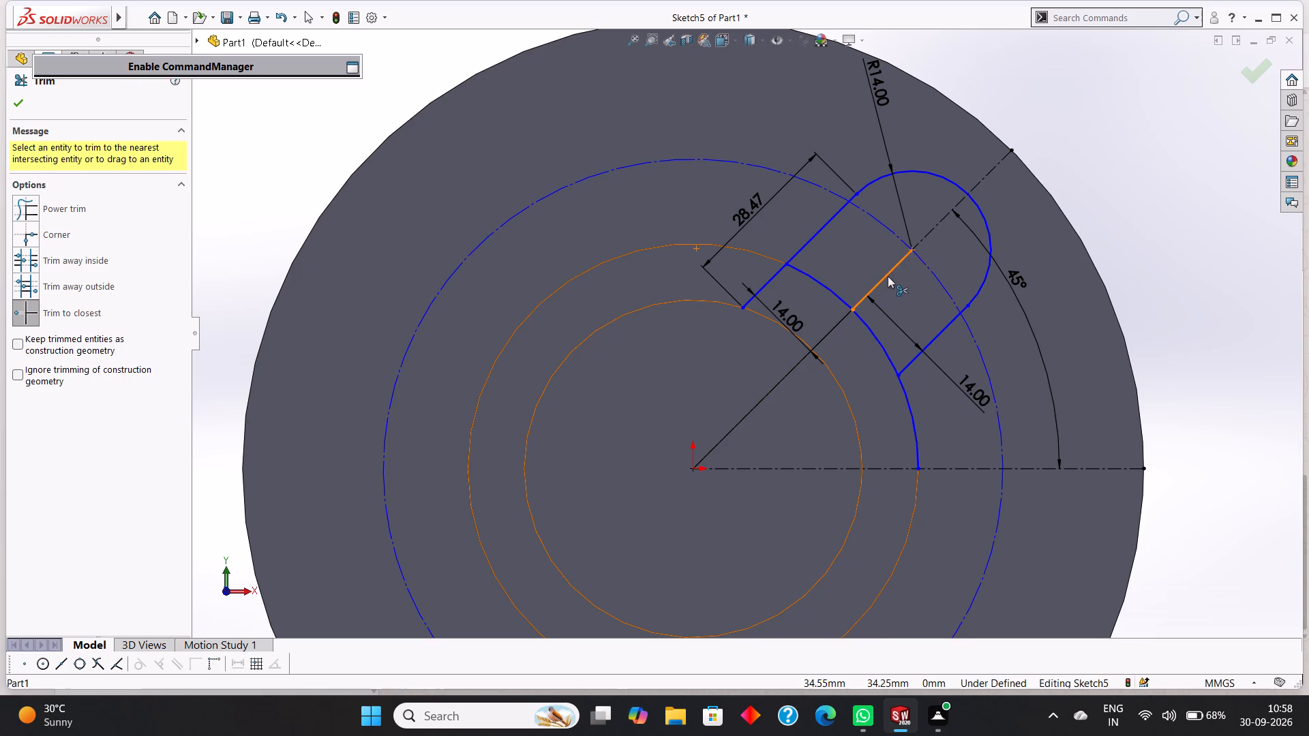
{"action": "left_click", "coordinate": [888, 275]}
{"action": "left_click", "coordinate": [764, 286]}
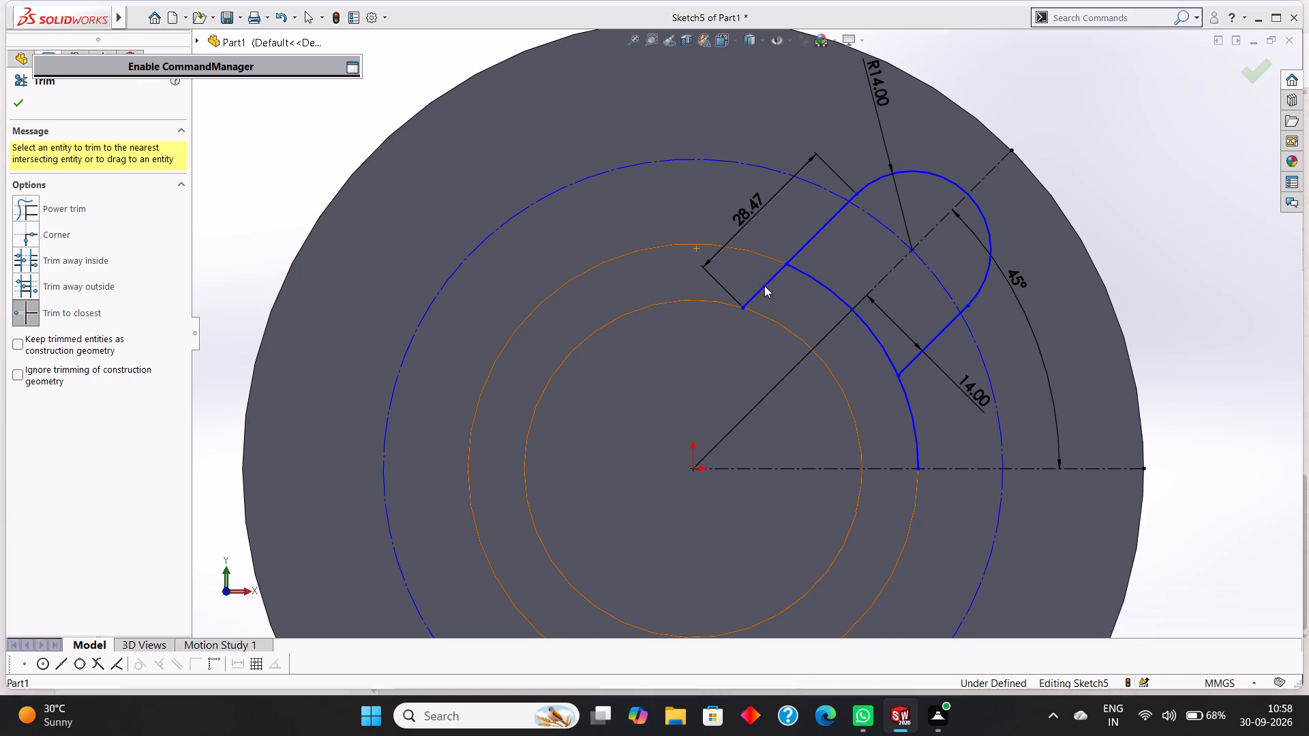
{"action": "left_click", "coordinate": [711, 357]}
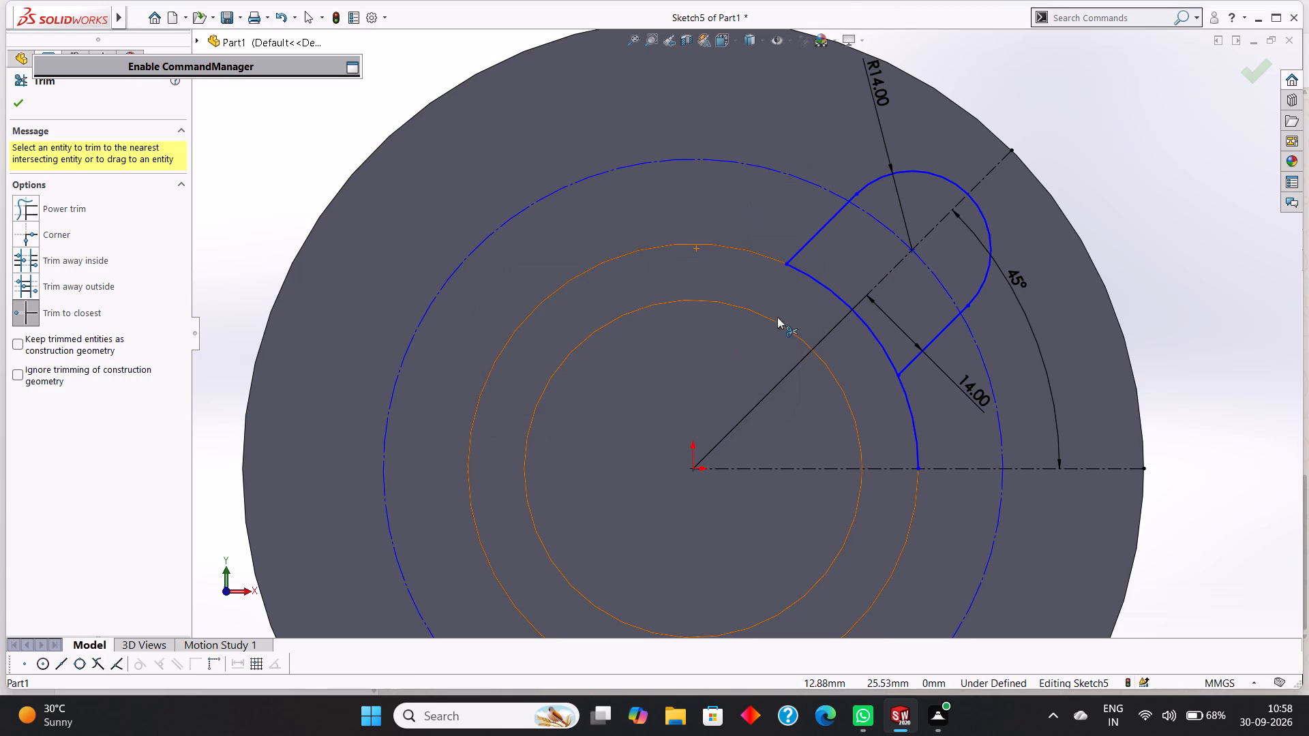
{"action": "left_click", "coordinate": [913, 413]}
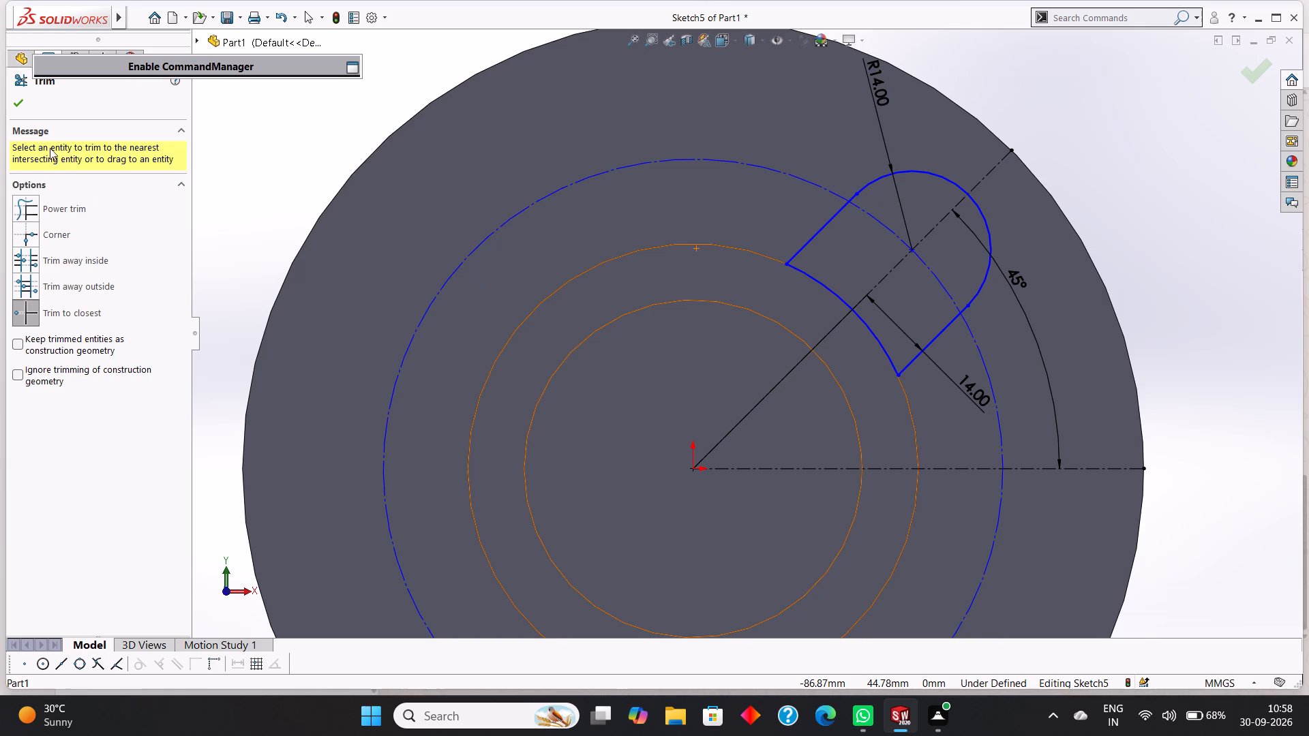
{"action": "left_click", "coordinate": [21, 103]}
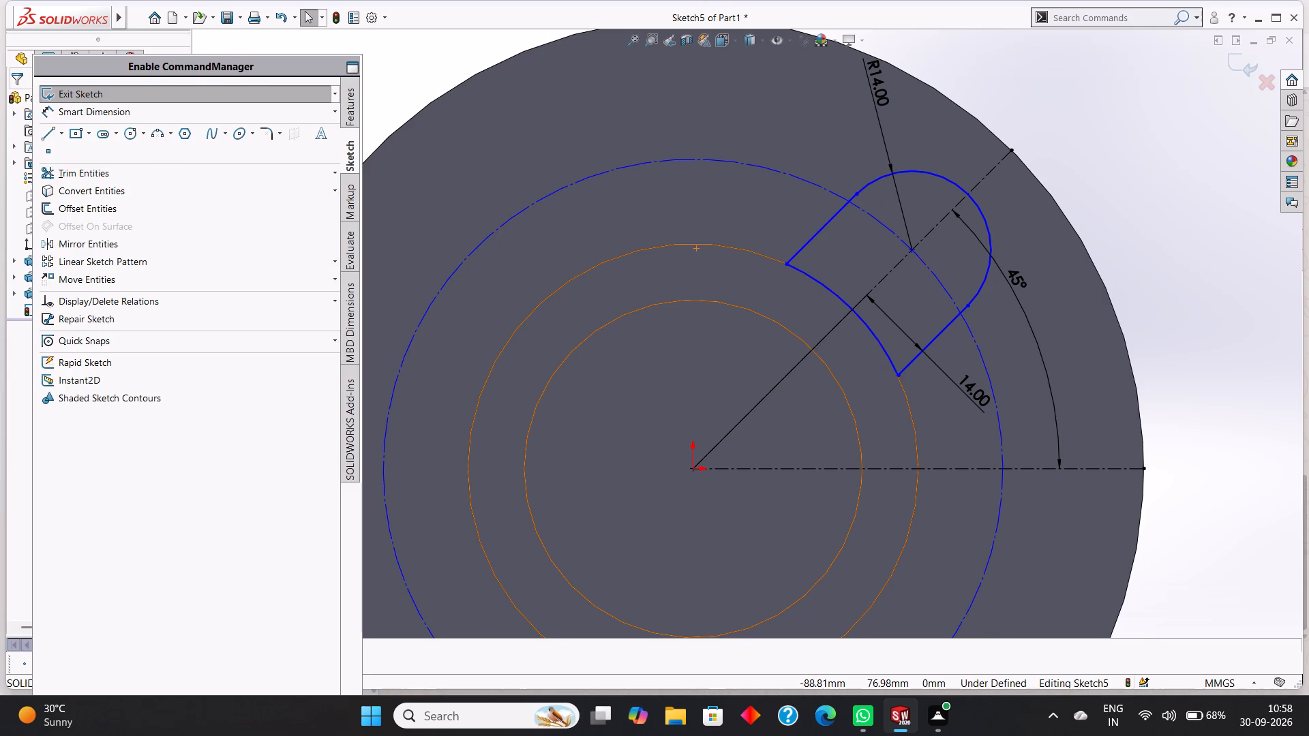
Sketch a hole circle of 7 mm radius centred on the slot's rounded end.
{"action": "left_click", "coordinate": [130, 134]}
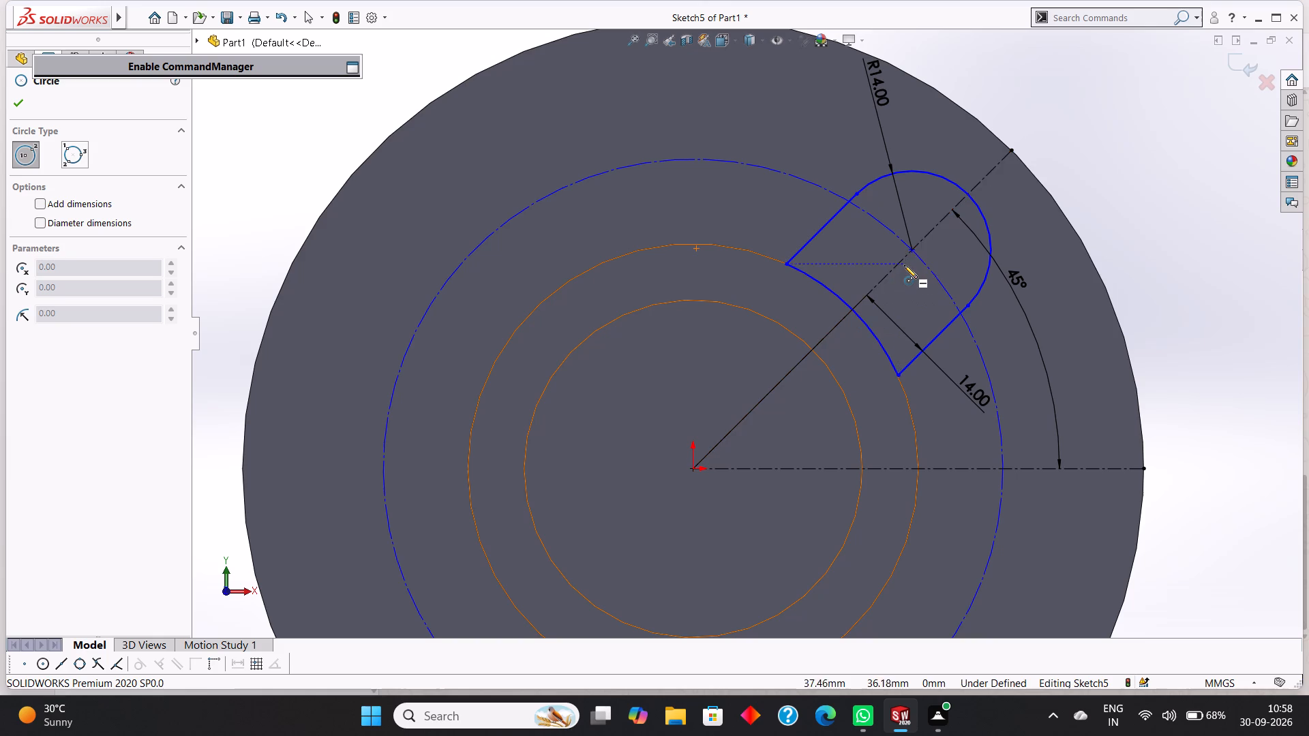
{"action": "left_click_drag", "start_coordinate": [912, 251], "coordinate": [944, 276]}
{"action": "key", "text": "7"}
{"action": "key", "text": "Return"}
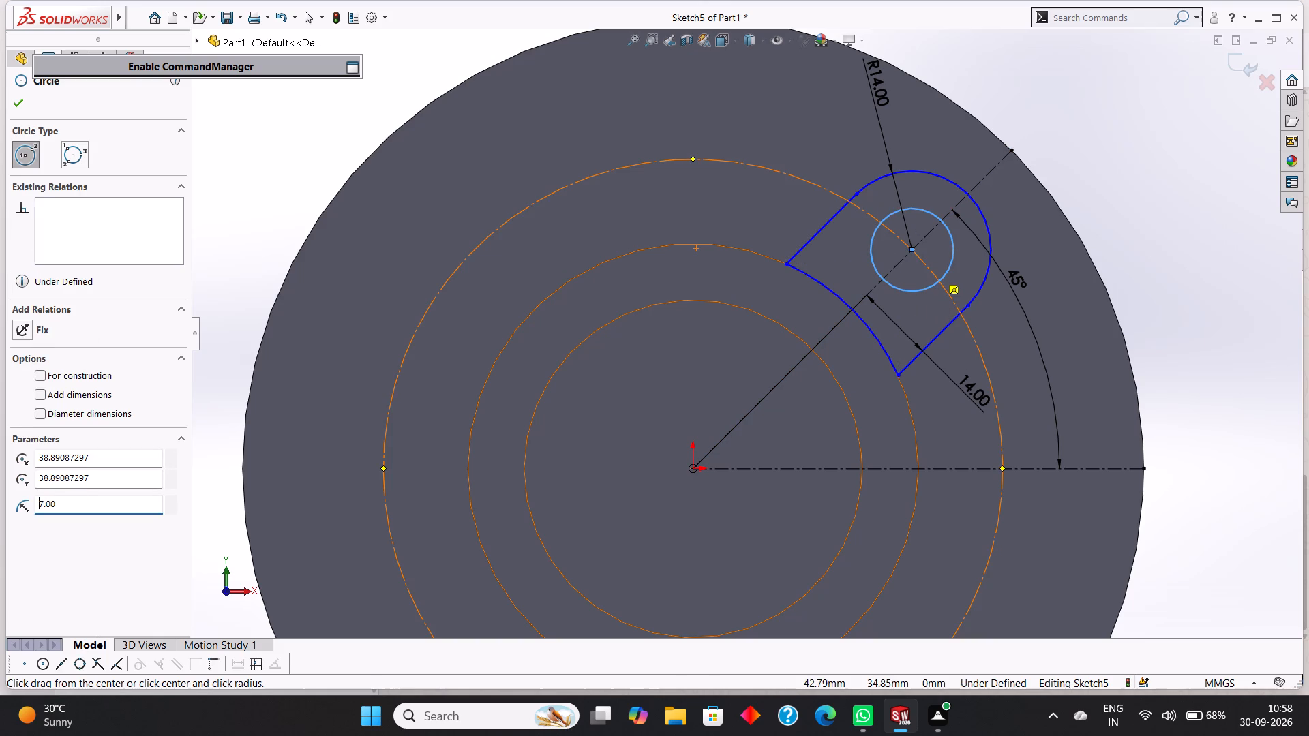
{"action": "left_click", "coordinate": [16, 107]}
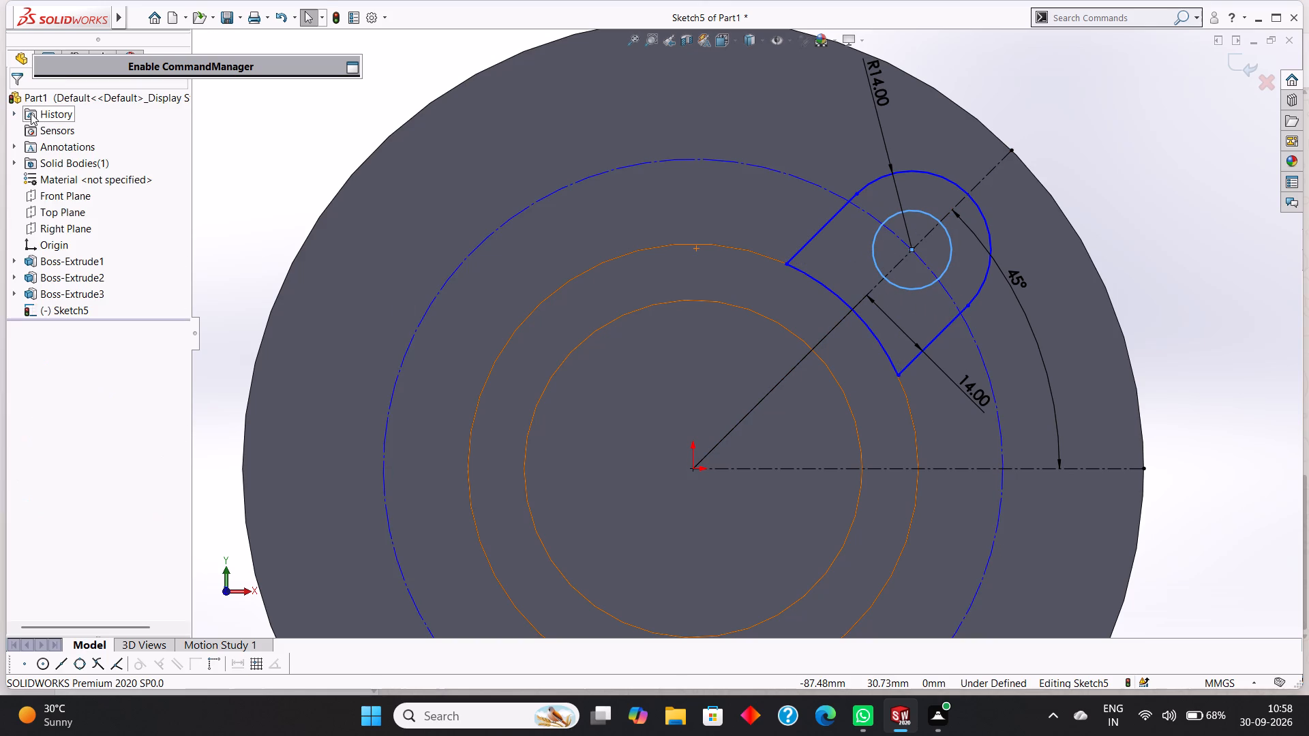
Extrude the closed slot-shaped profile with its hole 24 mm from the flange face, merged with the body.
{"action": "left_click", "coordinate": [132, 65]}
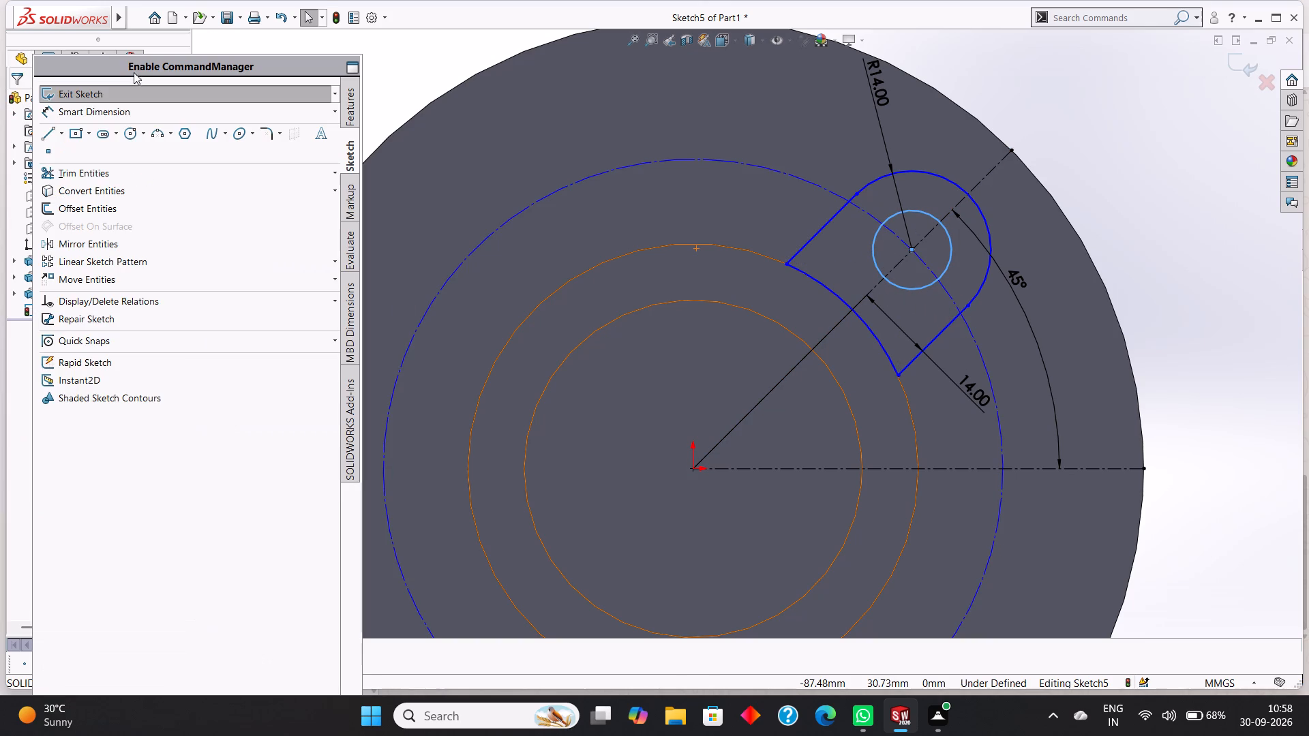
{"action": "left_click", "coordinate": [348, 111]}
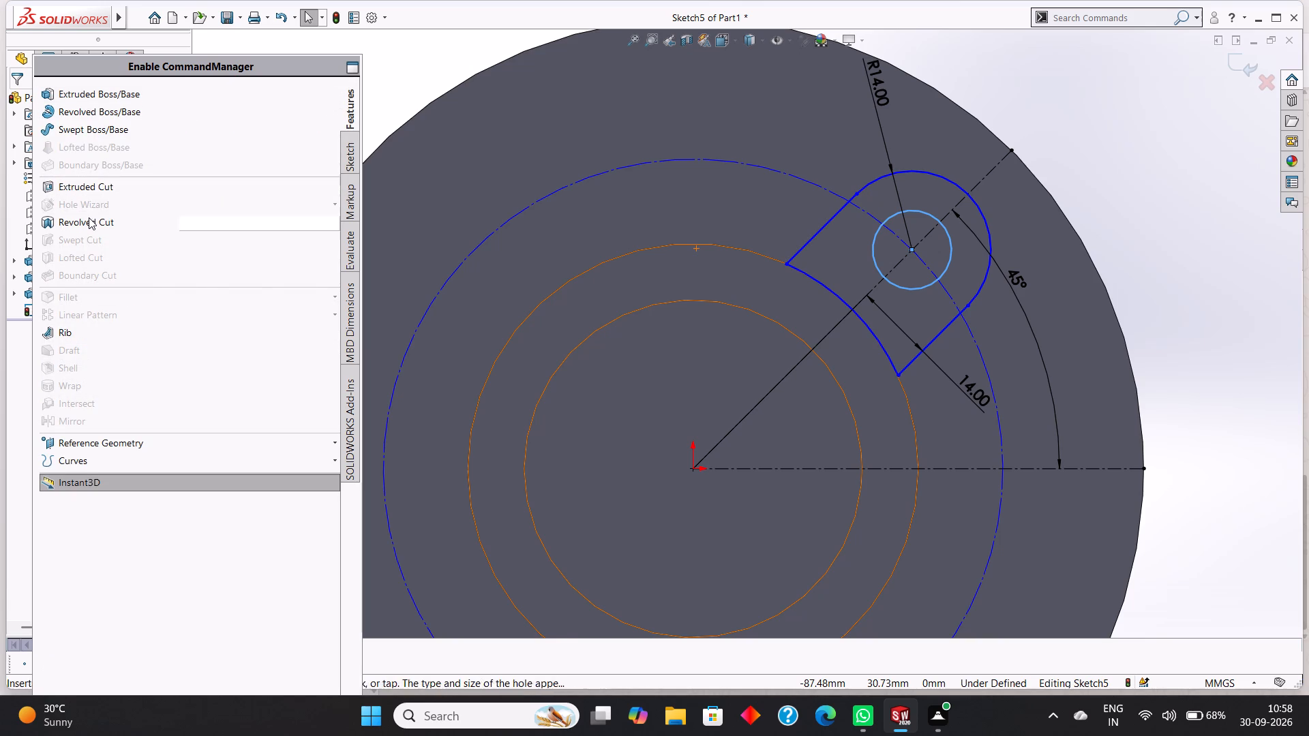
{"action": "left_click", "coordinate": [84, 93]}
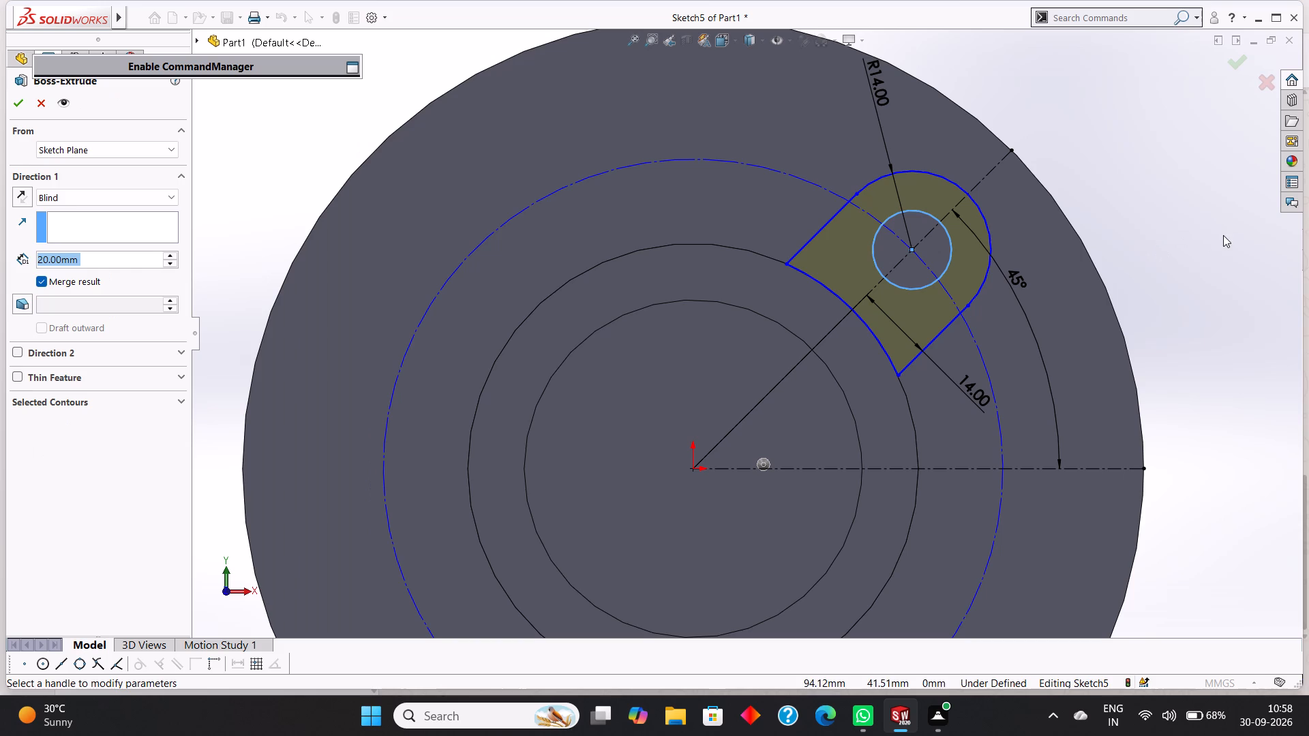
{"action": "middle_click_drag", "start_coordinate": [1220, 243], "coordinate": [1126, 249]}
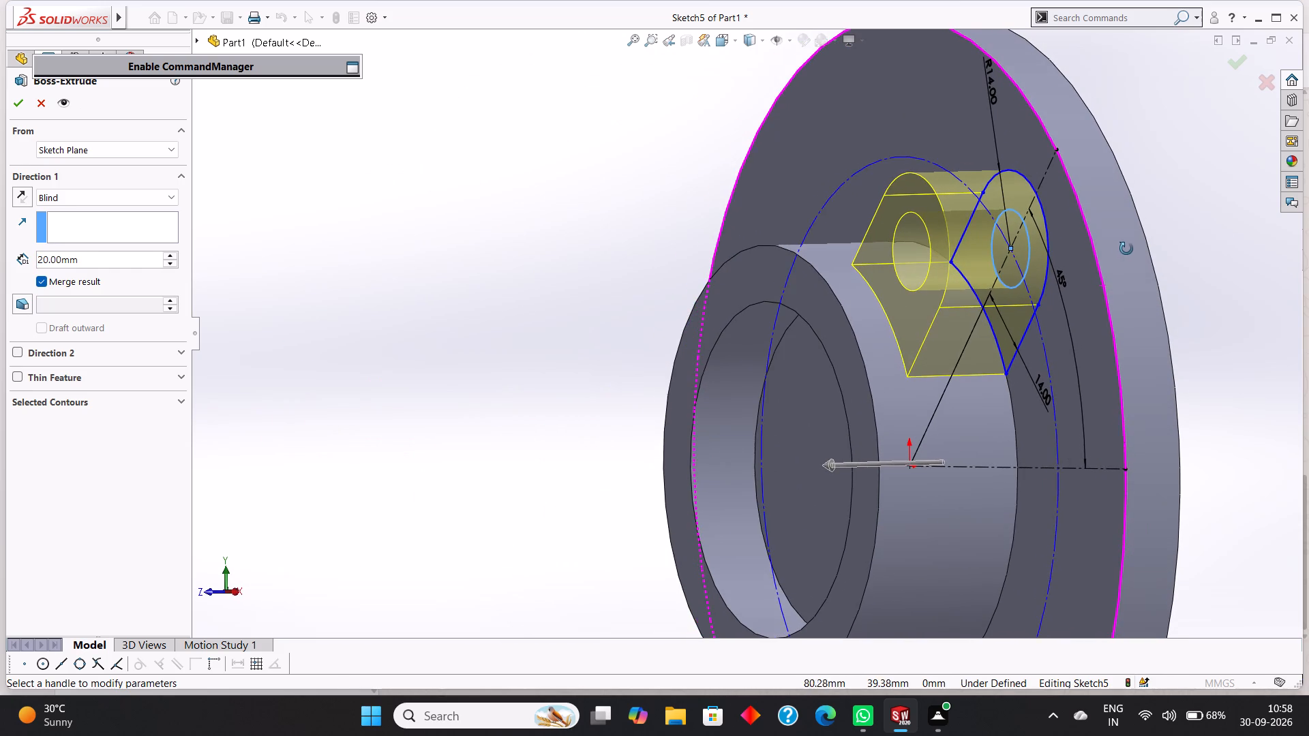
{"action": "middle_click_drag", "start_coordinate": [1126, 249], "coordinate": [1130, 251]}
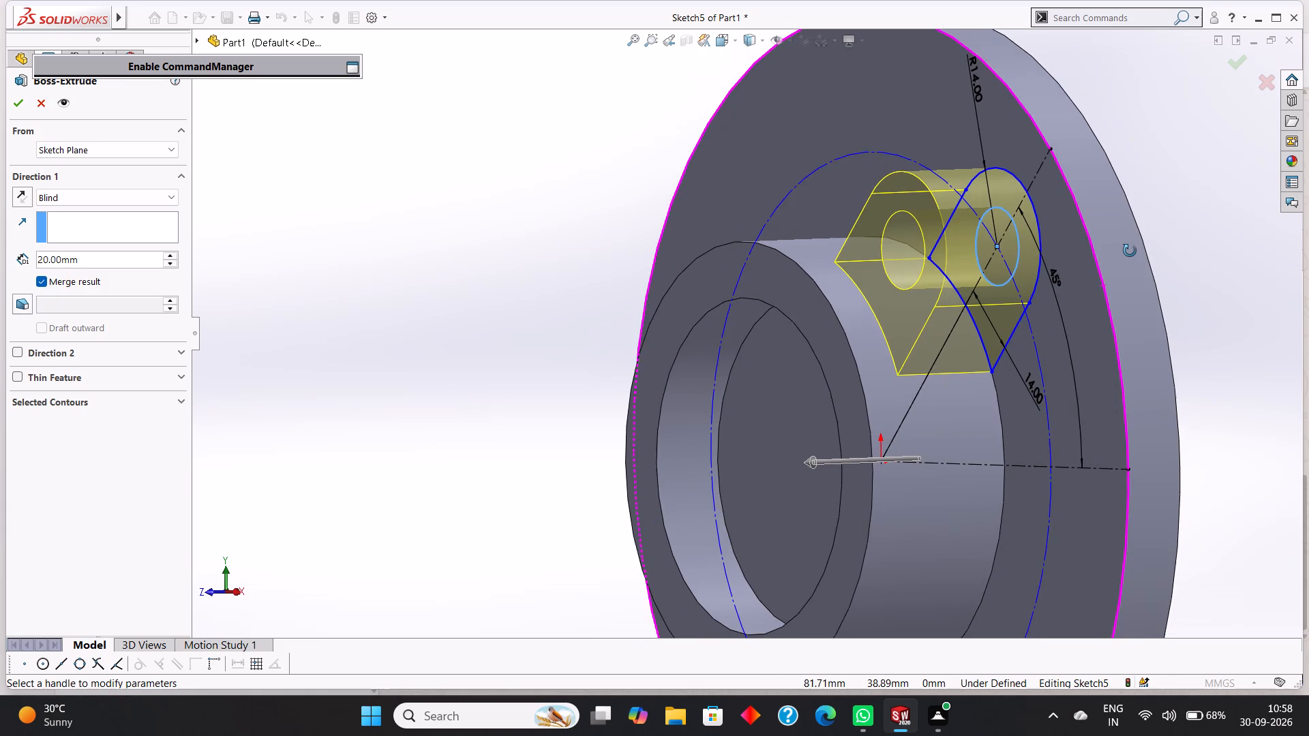
{"action": "middle_click_drag", "start_coordinate": [1130, 251], "coordinate": [1128, 219]}
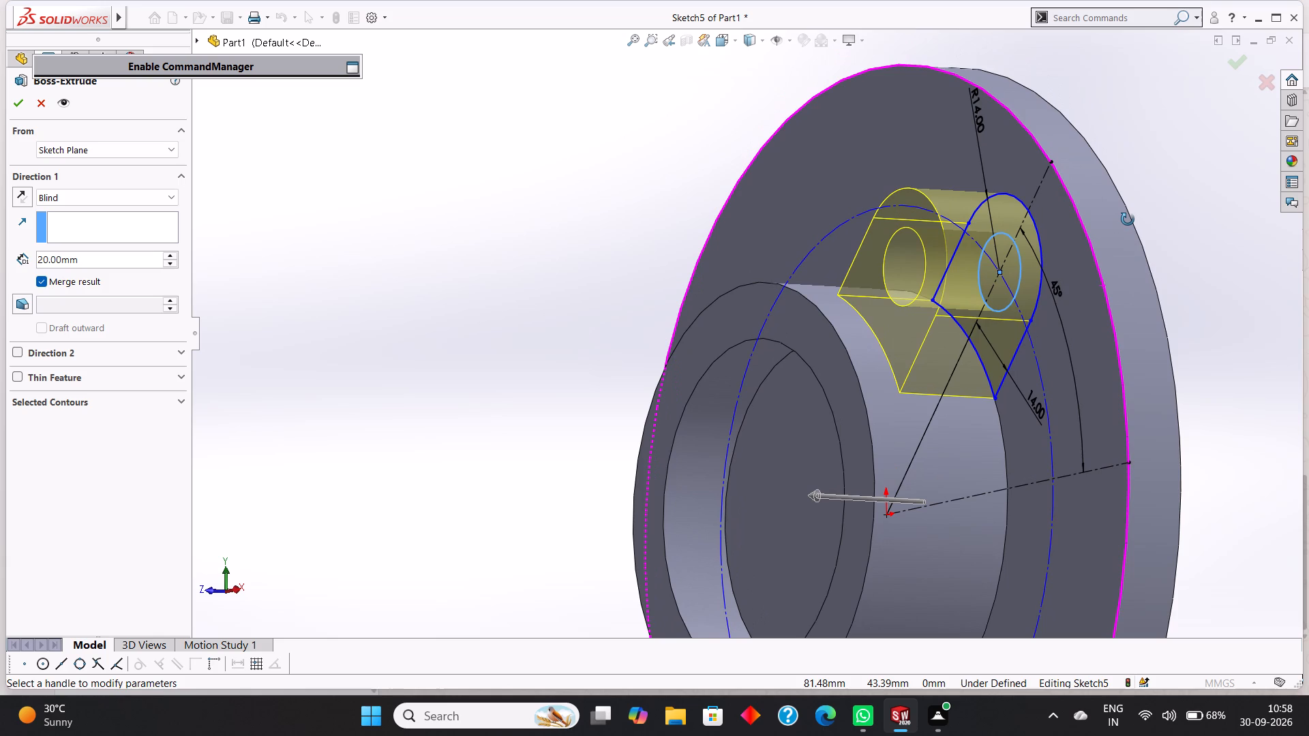
{"action": "middle_click_drag", "start_coordinate": [1128, 219], "coordinate": [1132, 215]}
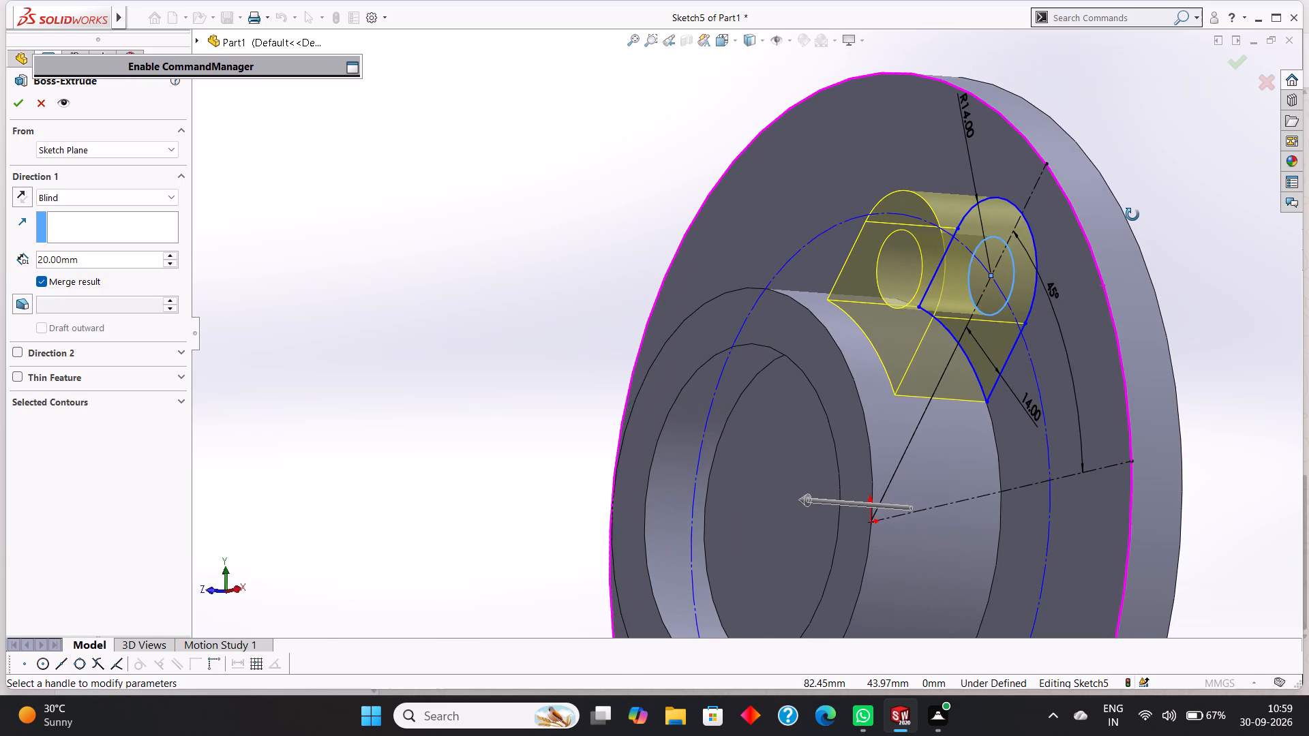
{"action": "middle_click_drag", "start_coordinate": [1132, 215], "coordinate": [1139, 218]}
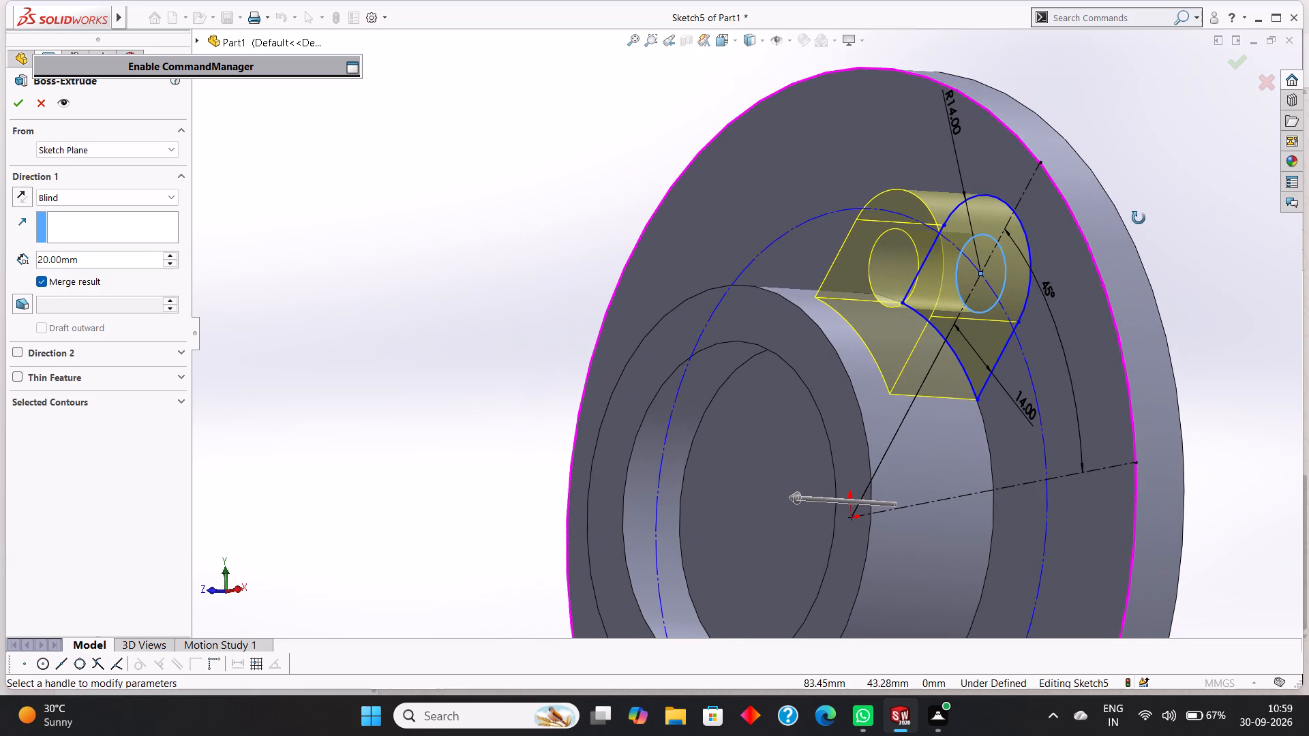
{"action": "middle_click_drag", "start_coordinate": [1139, 218], "coordinate": [1139, 219]}
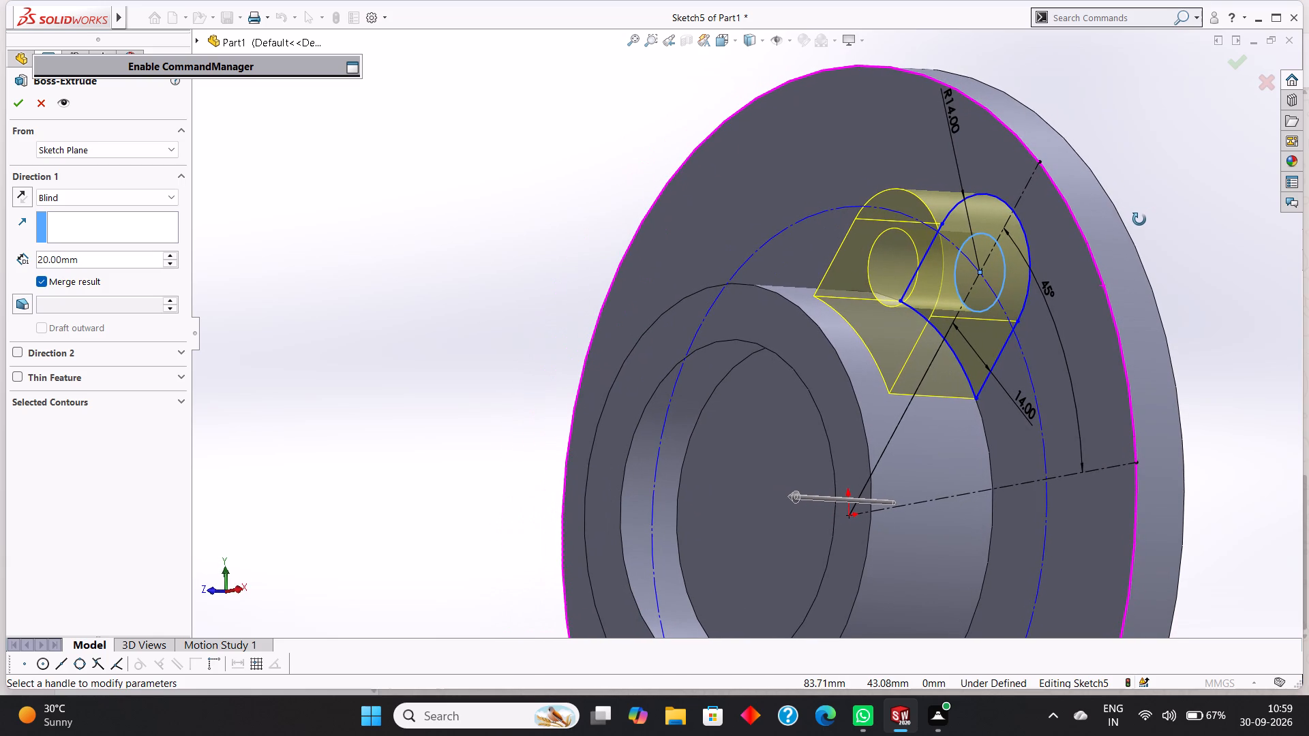
{"action": "middle_click_drag", "start_coordinate": [1139, 219], "coordinate": [1141, 219]}
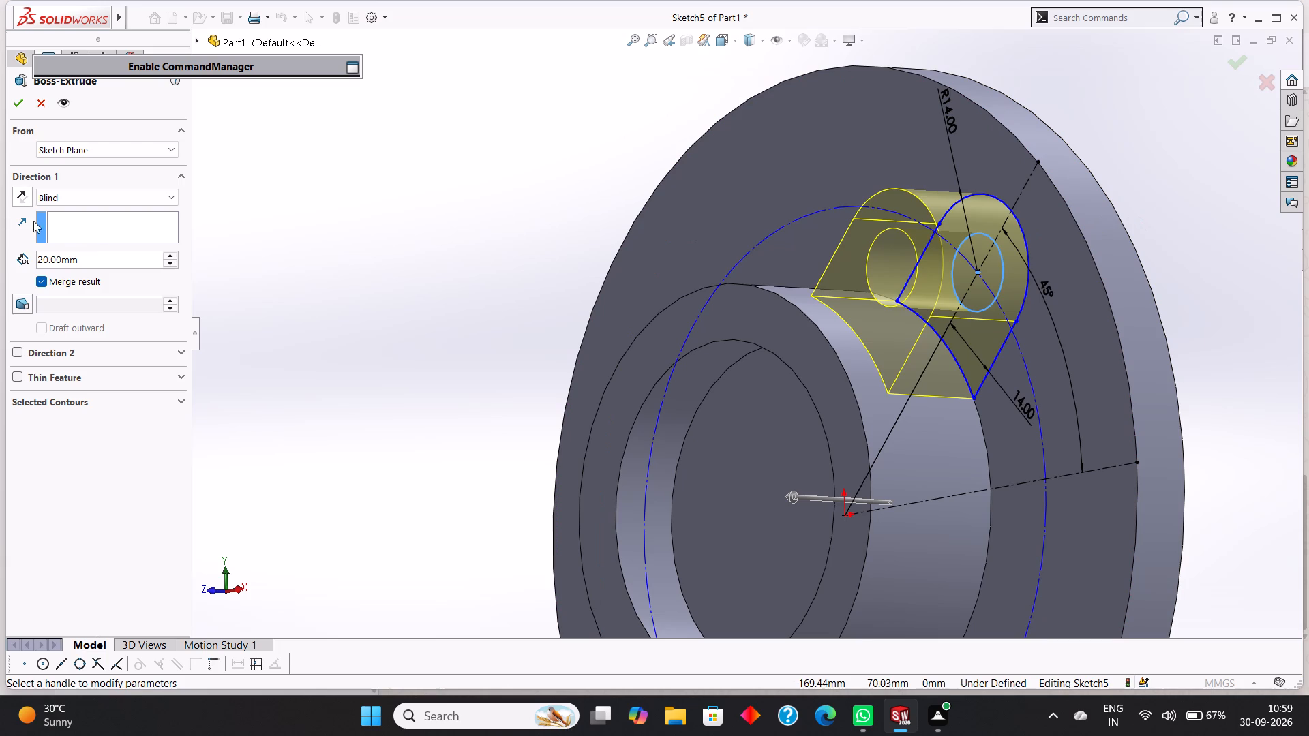
{"action": "left_click", "coordinate": [92, 252]}
{"action": "left_click", "coordinate": [108, 256]}
{"action": "left_click_drag", "start_coordinate": [116, 260], "coordinate": [30, 259]}
{"action": "left_click_drag", "start_coordinate": [30, 259], "coordinate": [16, 251]}
{"action": "type", "text": "24"}
{"action": "key", "text": "Return"}
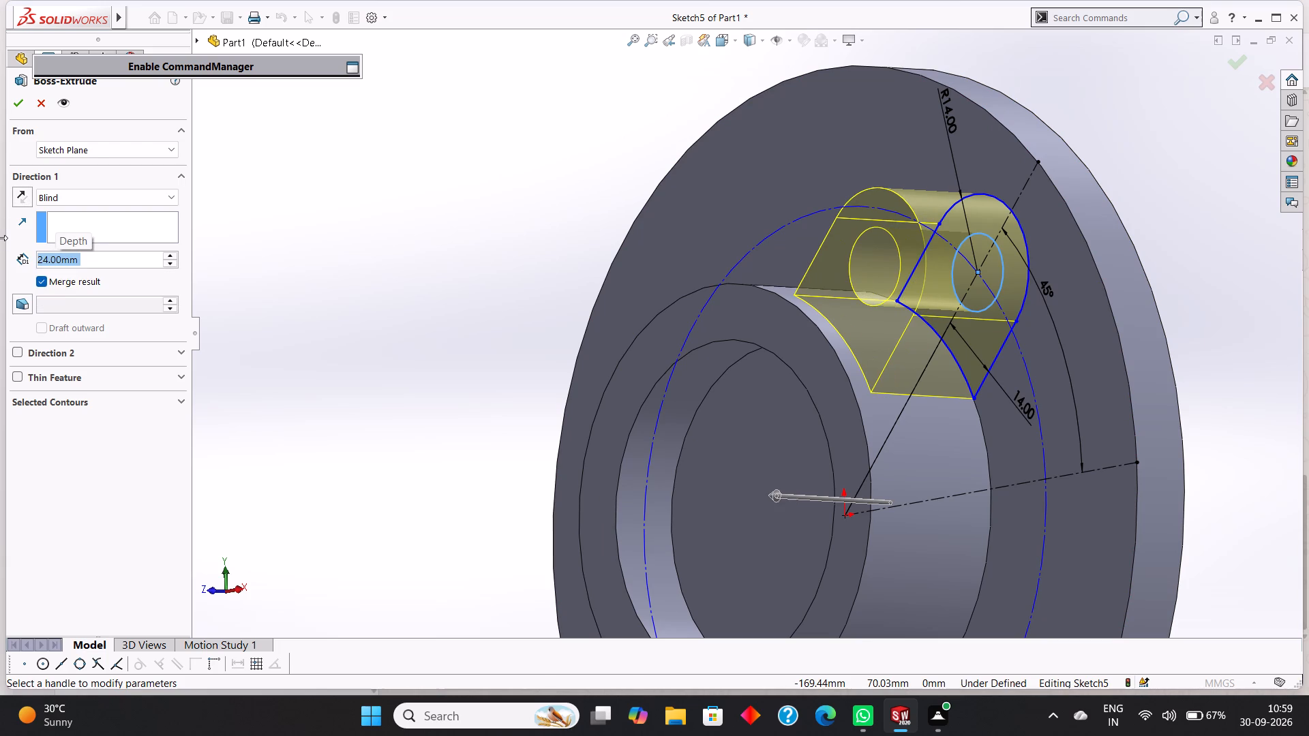
{"action": "left_click", "coordinate": [18, 106]}
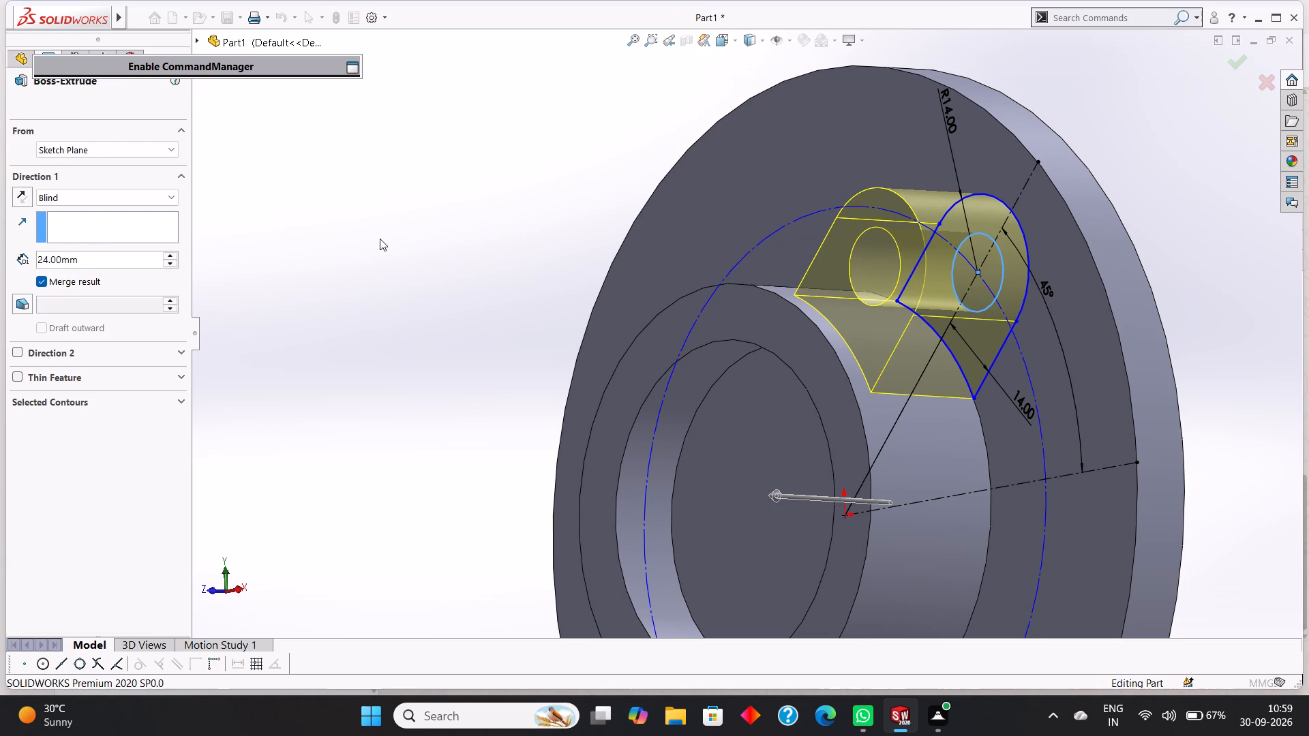
{"action": "left_click", "coordinate": [384, 239]}
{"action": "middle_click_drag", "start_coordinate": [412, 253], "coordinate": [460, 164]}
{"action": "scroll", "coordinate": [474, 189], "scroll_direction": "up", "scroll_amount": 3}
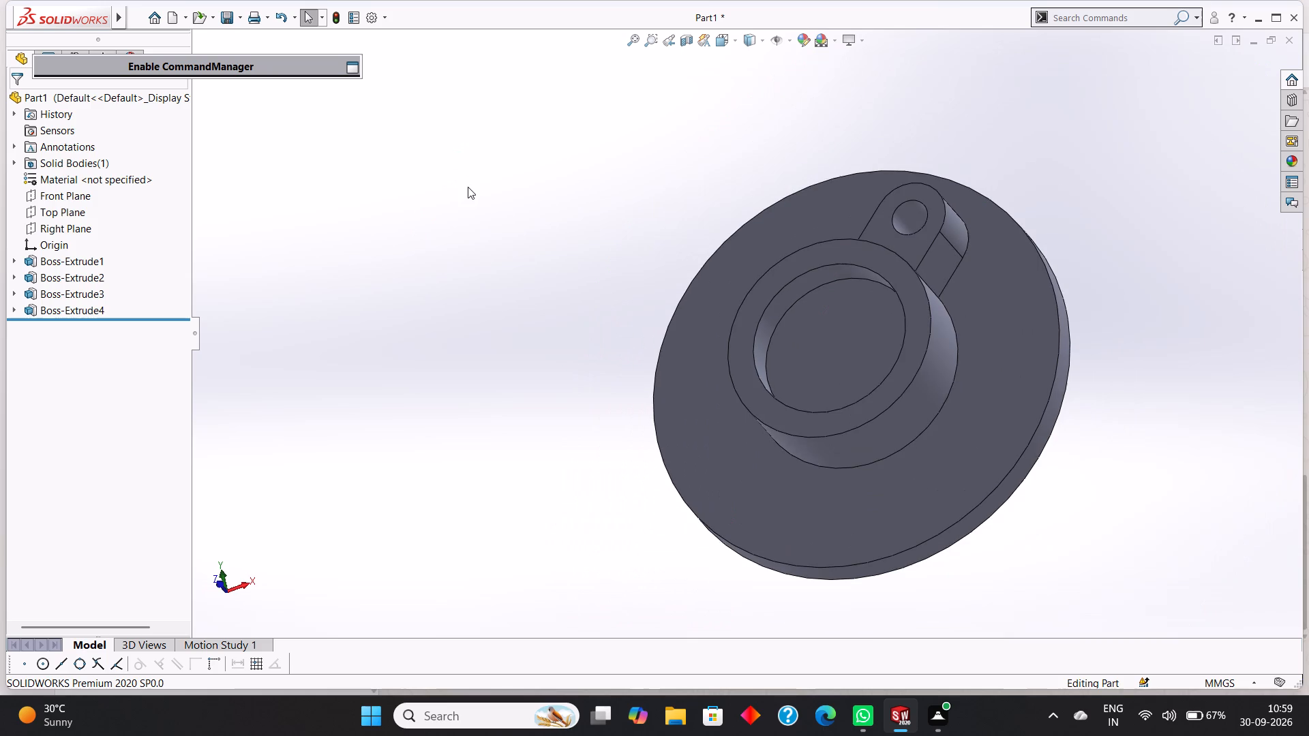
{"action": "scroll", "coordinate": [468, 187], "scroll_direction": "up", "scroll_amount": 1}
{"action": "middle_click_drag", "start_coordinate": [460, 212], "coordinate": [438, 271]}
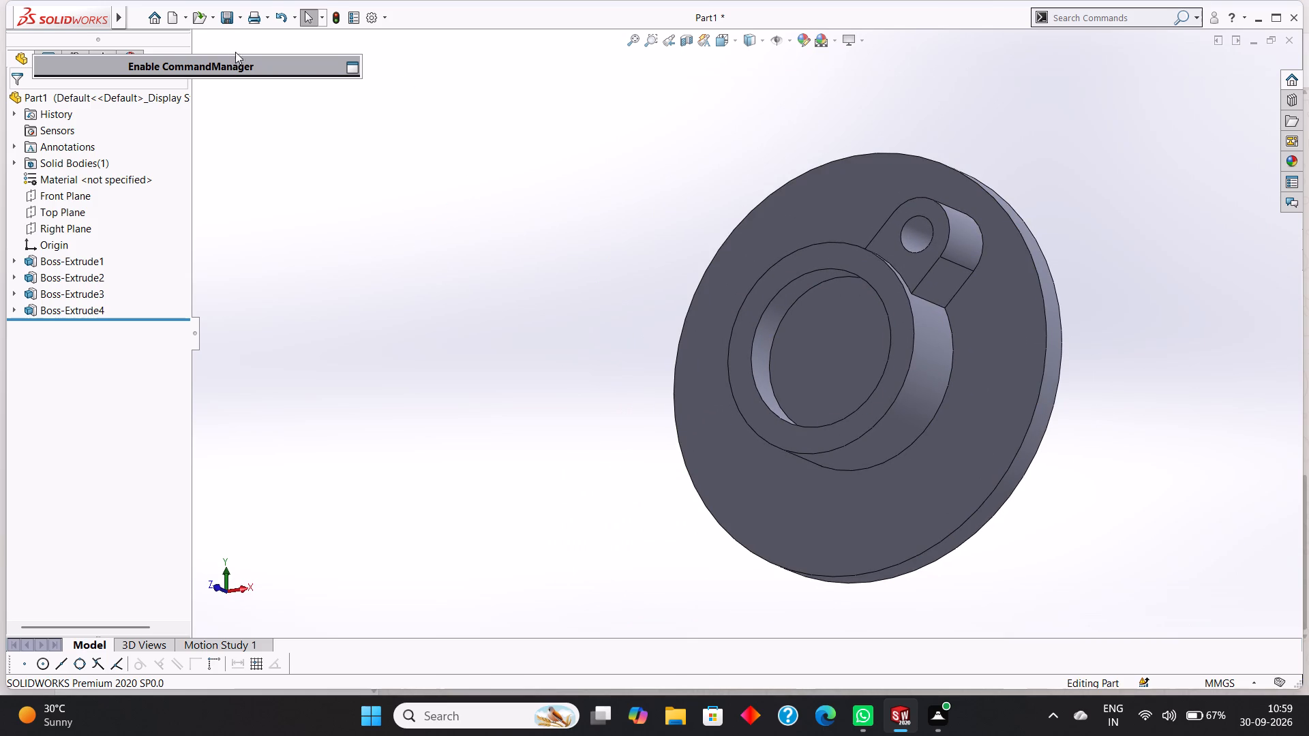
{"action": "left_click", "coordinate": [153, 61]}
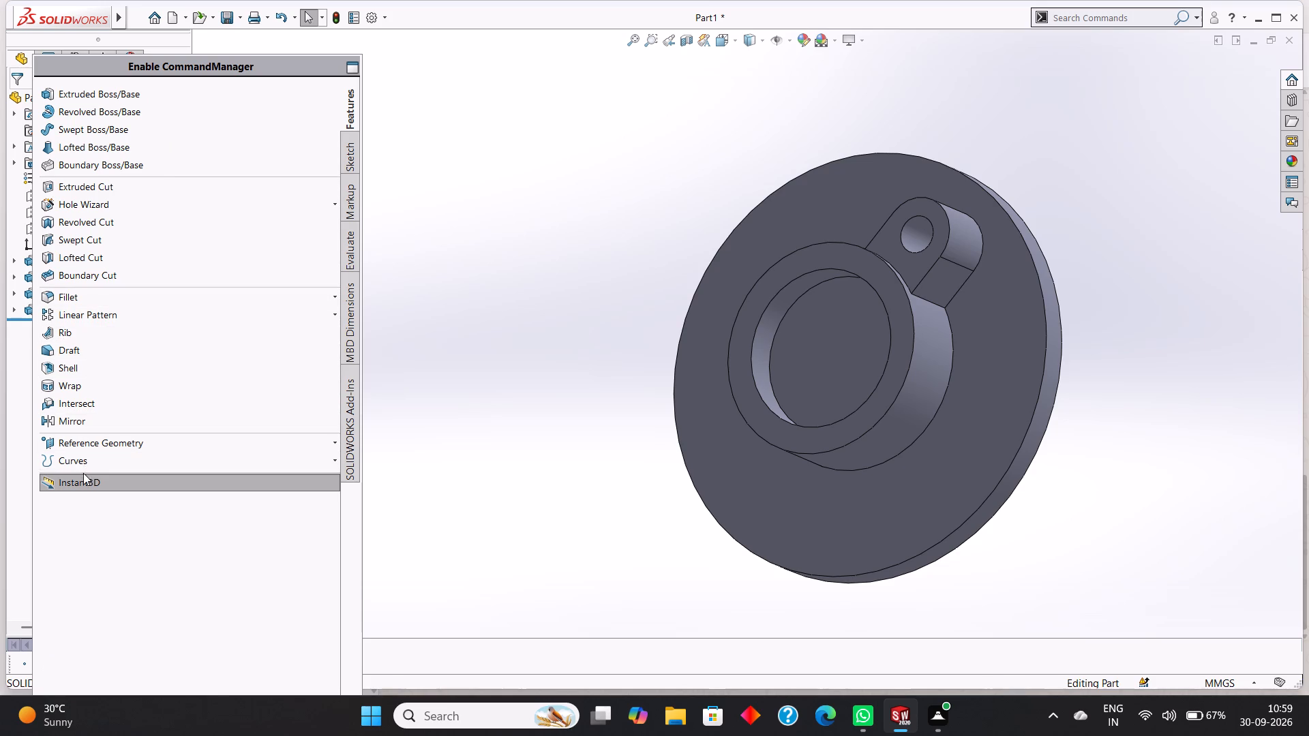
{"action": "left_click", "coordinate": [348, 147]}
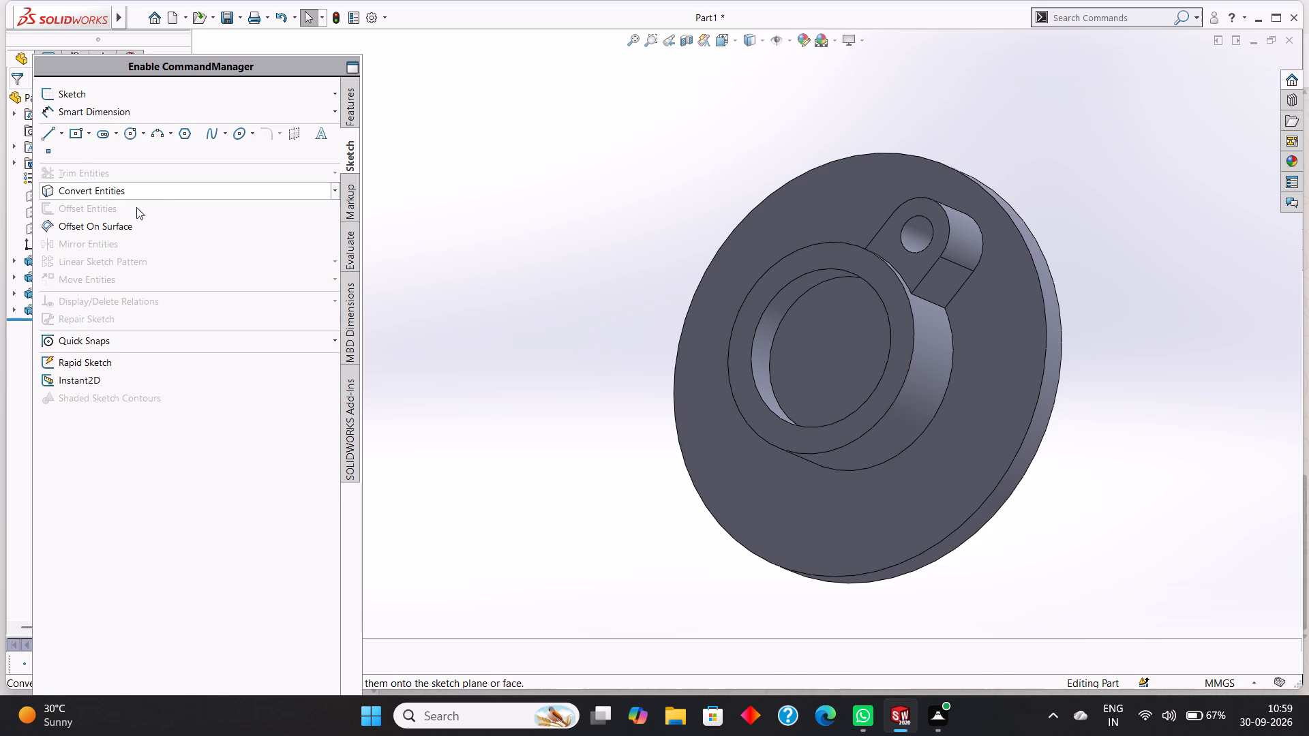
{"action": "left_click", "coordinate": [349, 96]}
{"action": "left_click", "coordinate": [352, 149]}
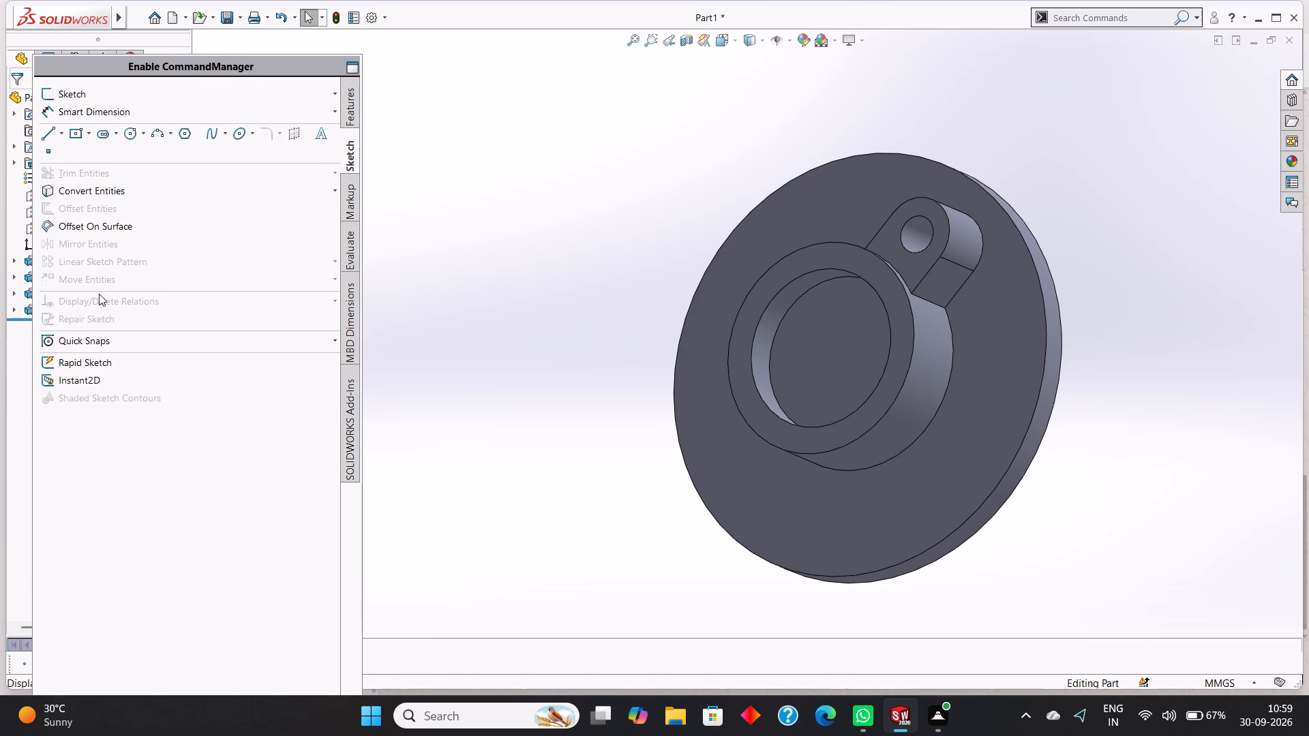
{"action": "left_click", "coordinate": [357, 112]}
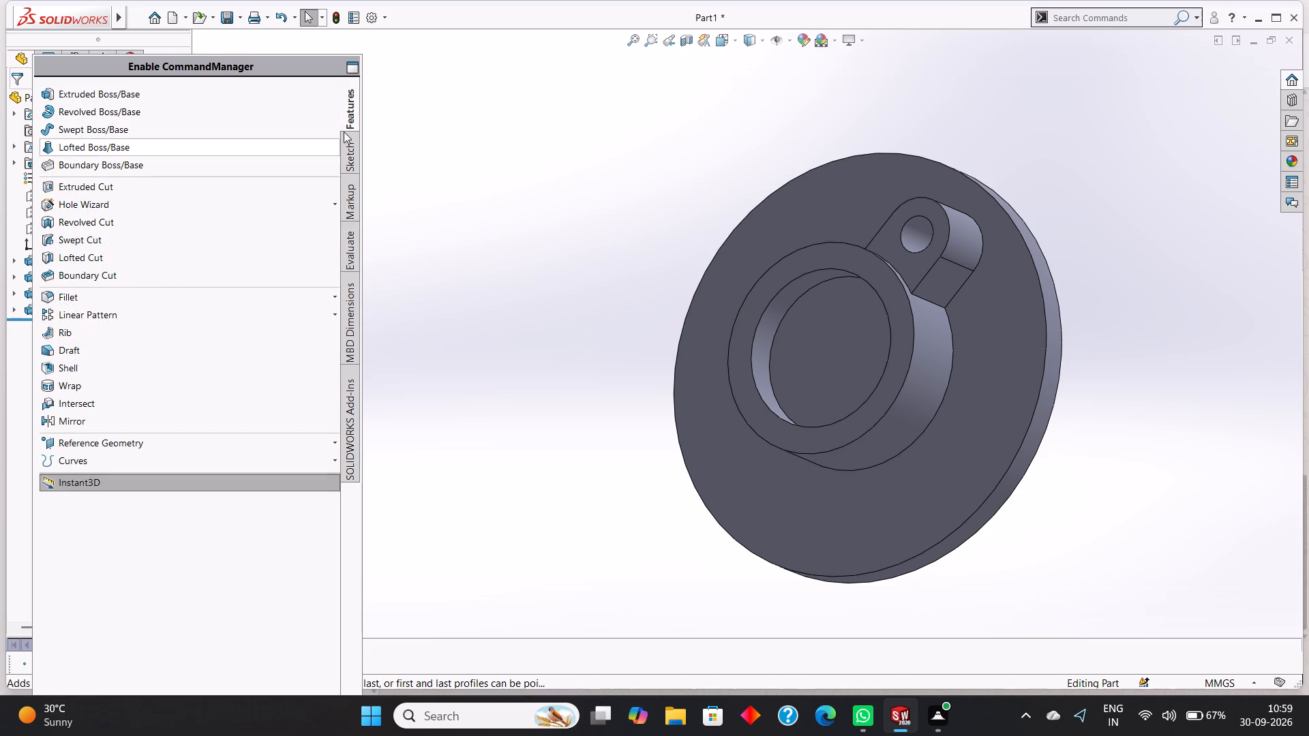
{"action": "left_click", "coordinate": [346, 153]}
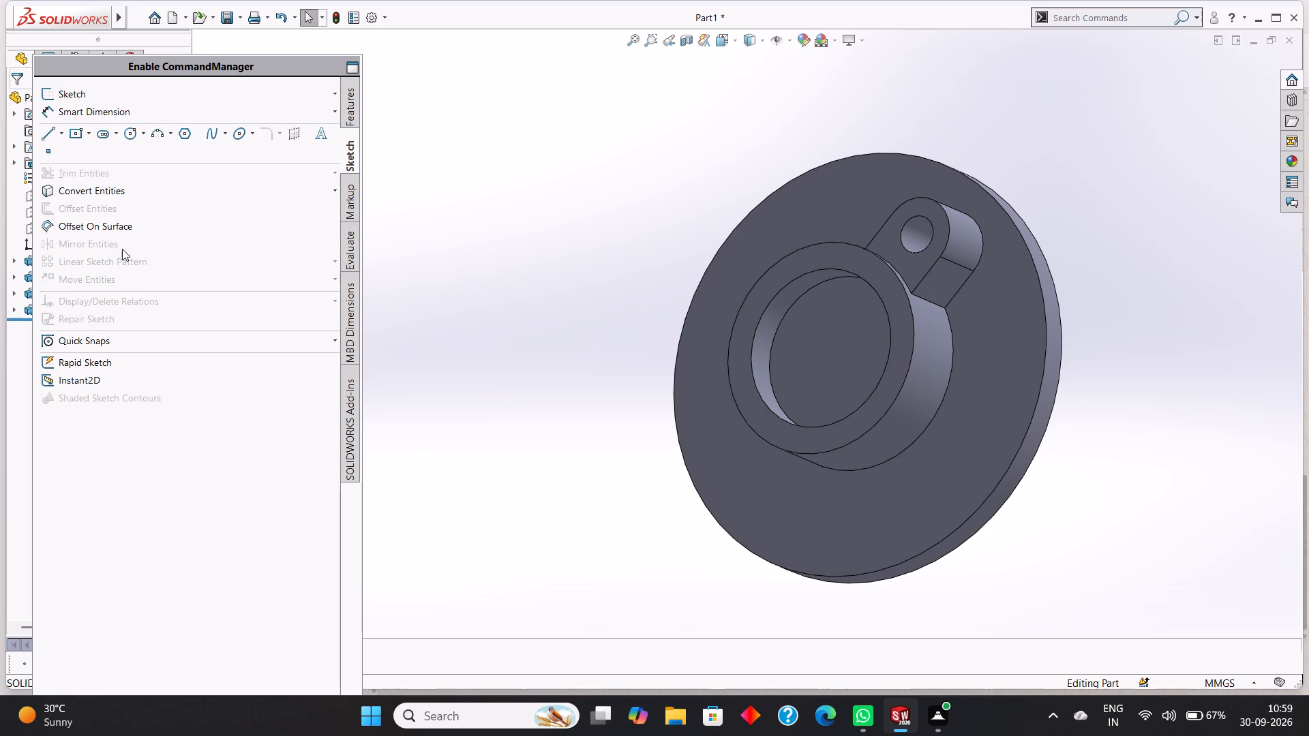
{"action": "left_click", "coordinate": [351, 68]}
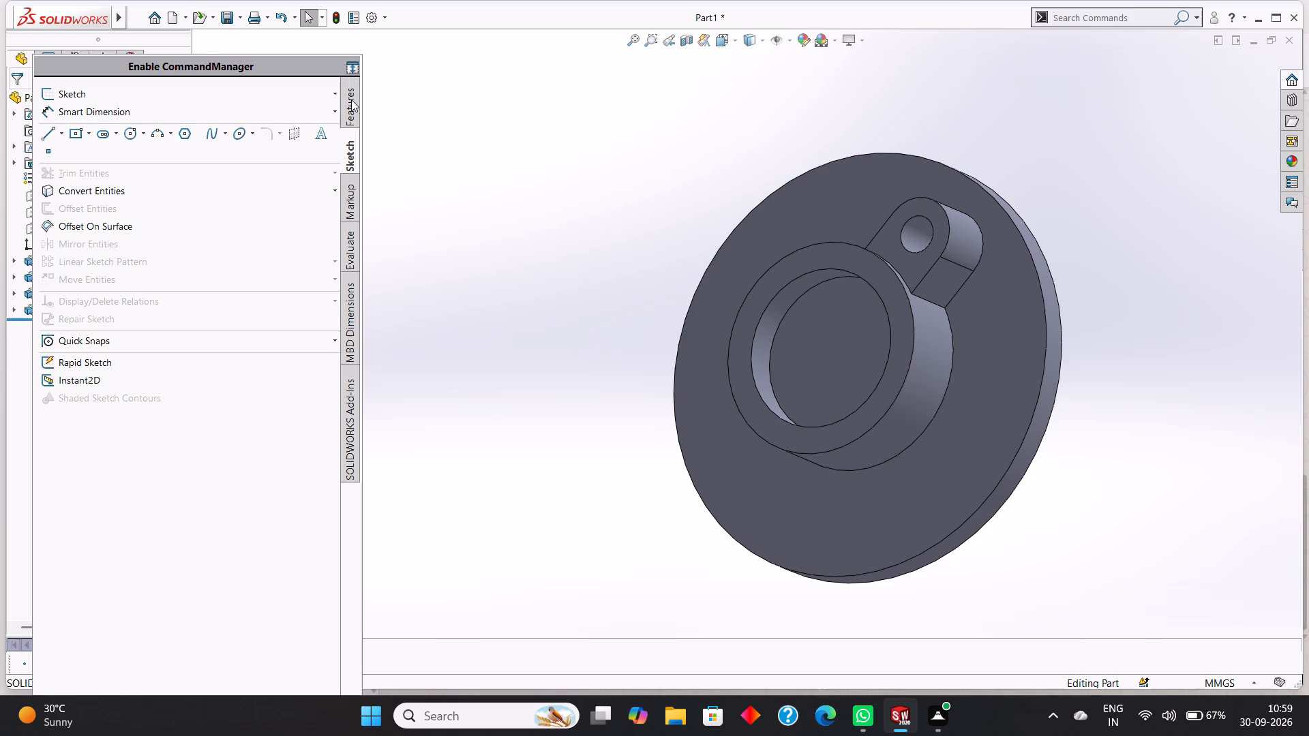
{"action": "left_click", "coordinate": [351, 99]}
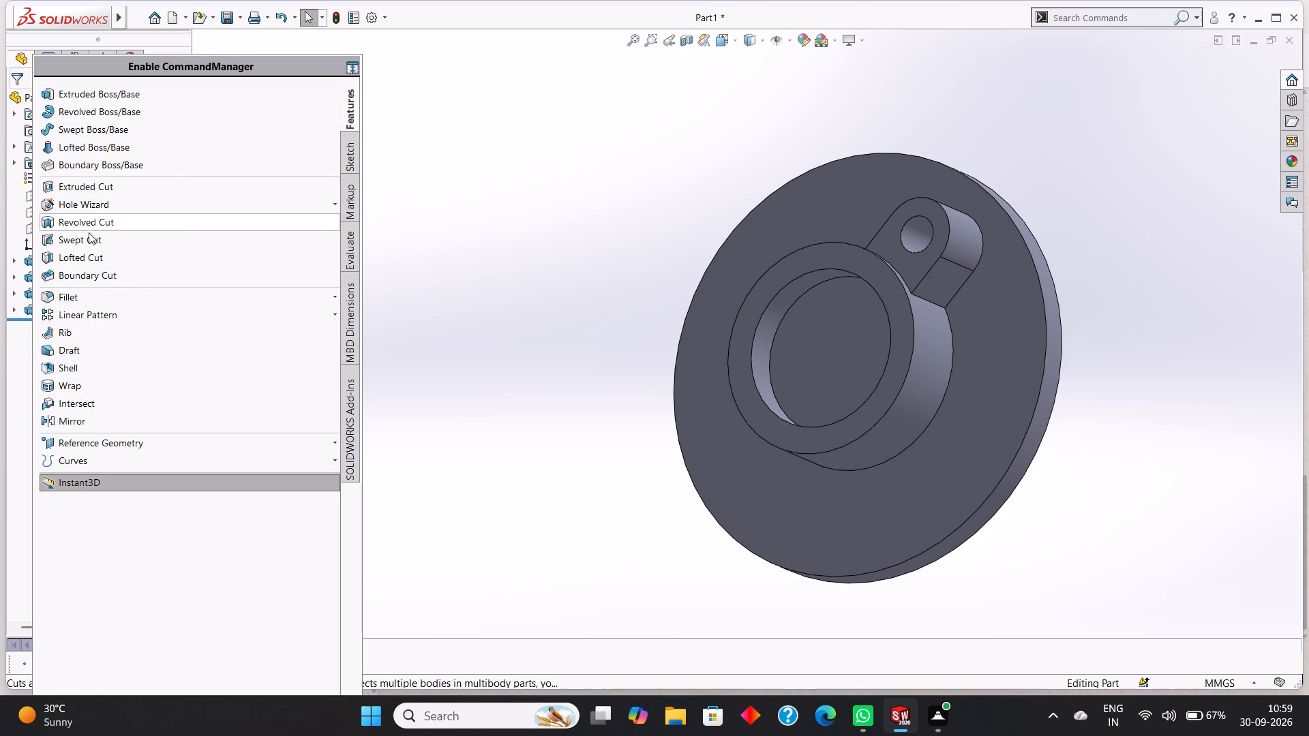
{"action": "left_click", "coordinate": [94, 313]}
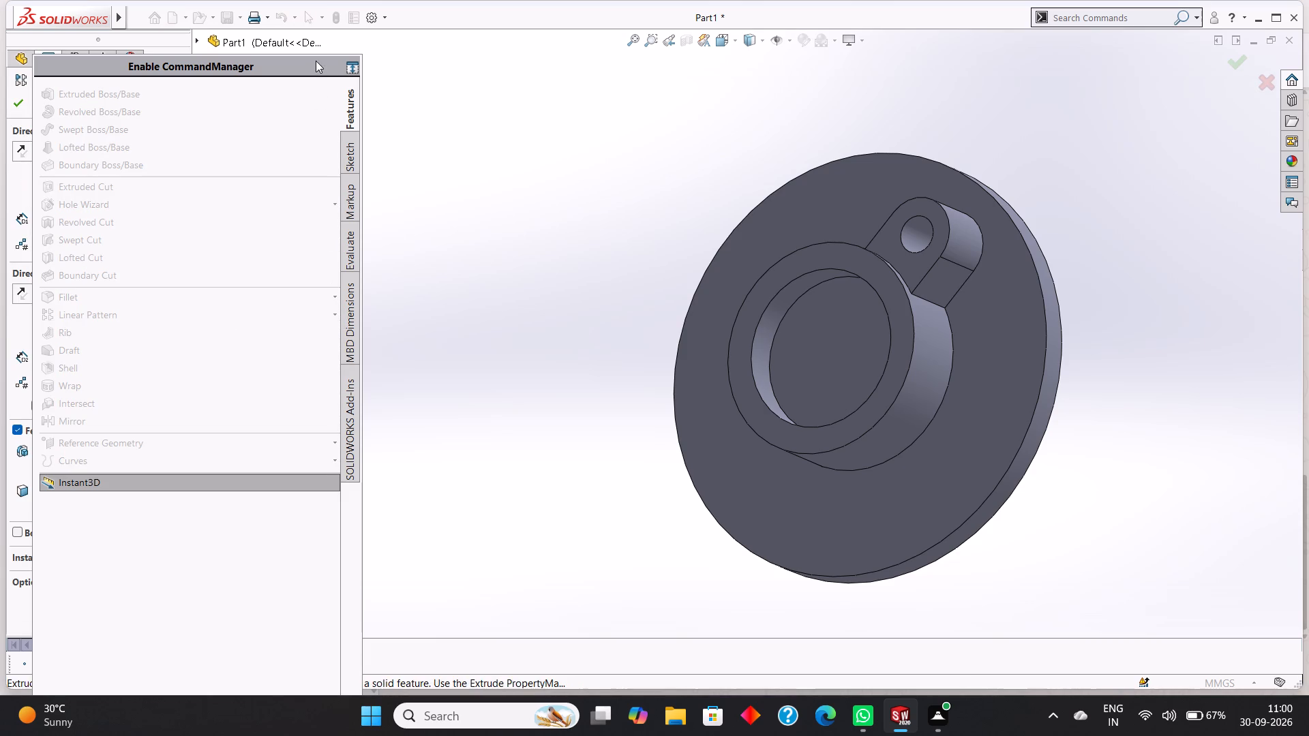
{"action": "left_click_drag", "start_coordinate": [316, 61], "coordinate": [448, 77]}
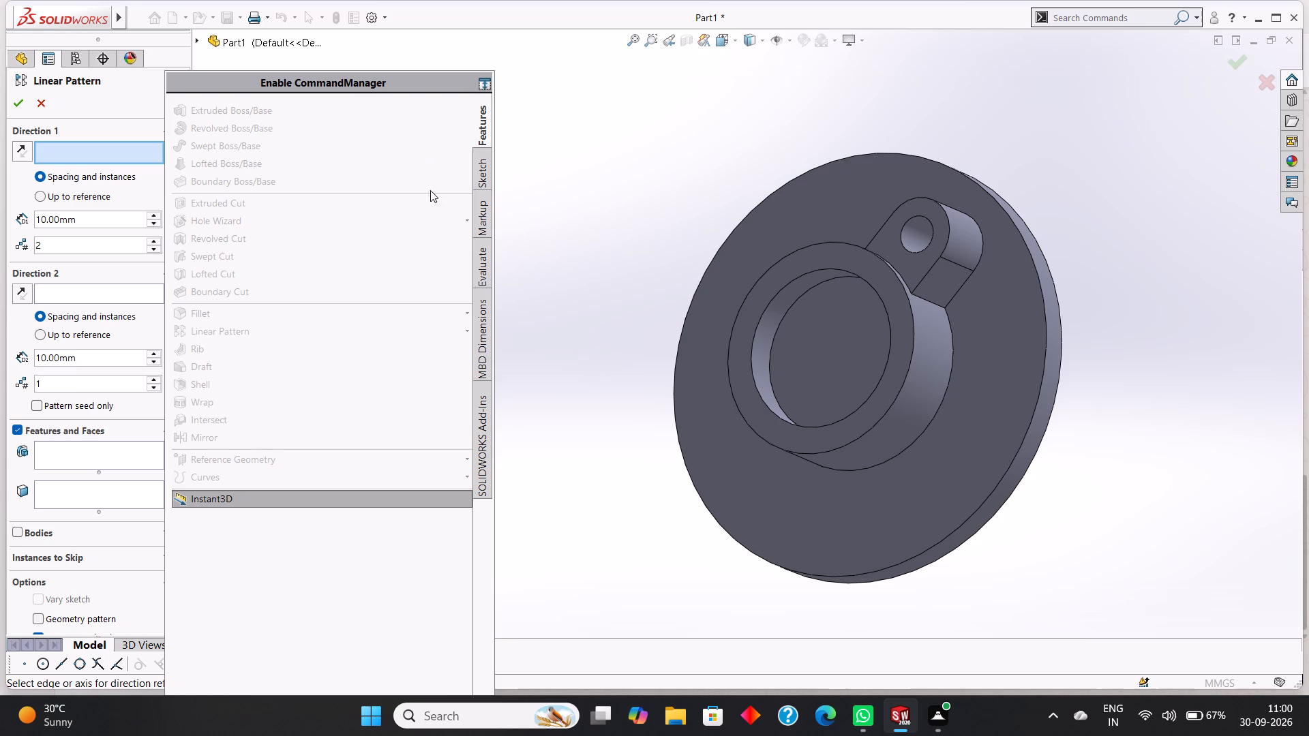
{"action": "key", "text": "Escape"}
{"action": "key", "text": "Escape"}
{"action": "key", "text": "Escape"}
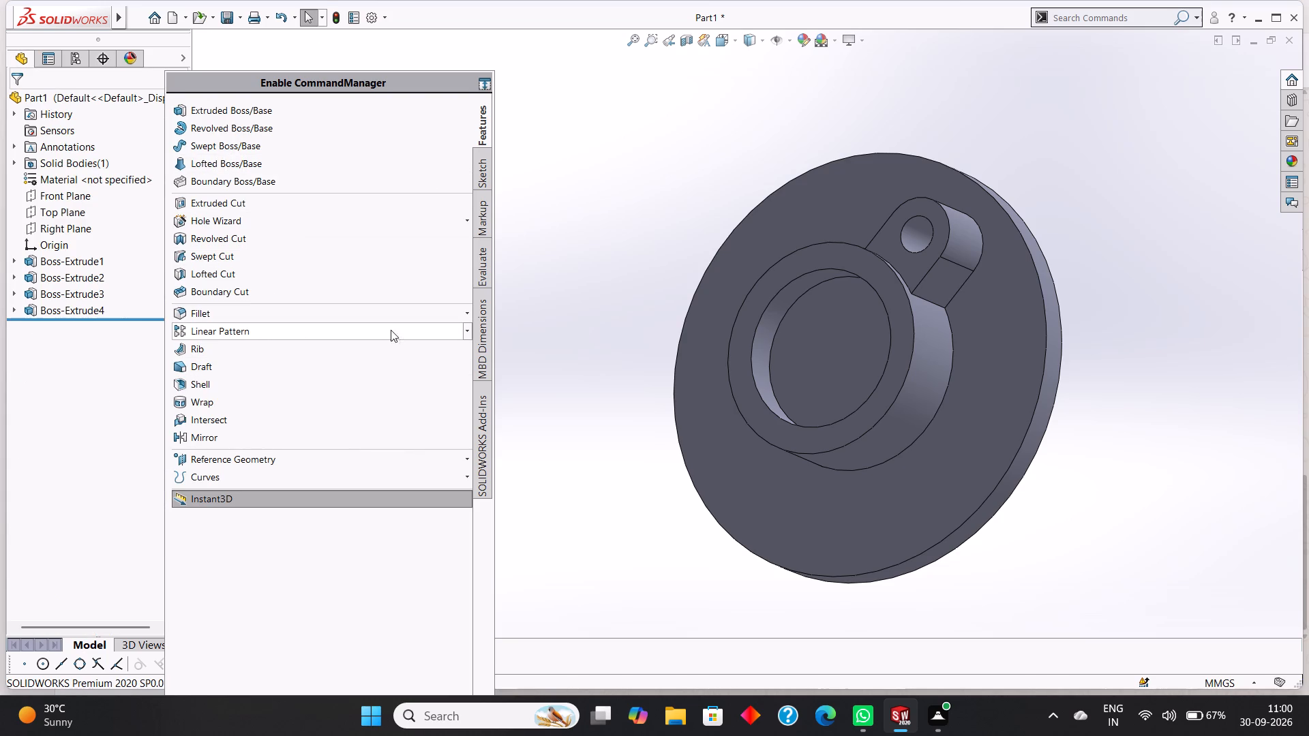
Circular-pattern the slot-shaped boss around the housing's inner cylindrical face, with 4 equally spaced instances over 360 degrees.
{"action": "left_click", "coordinate": [468, 337]}
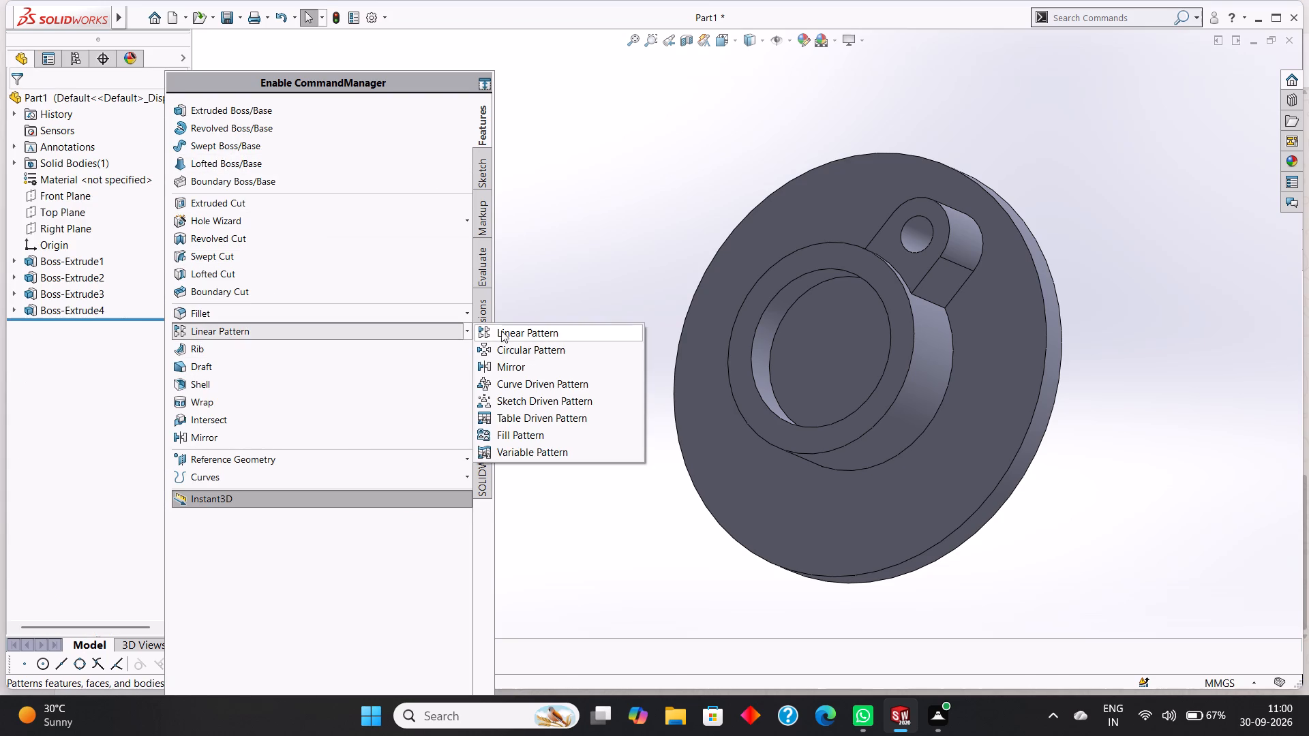
{"action": "left_click", "coordinate": [520, 348]}
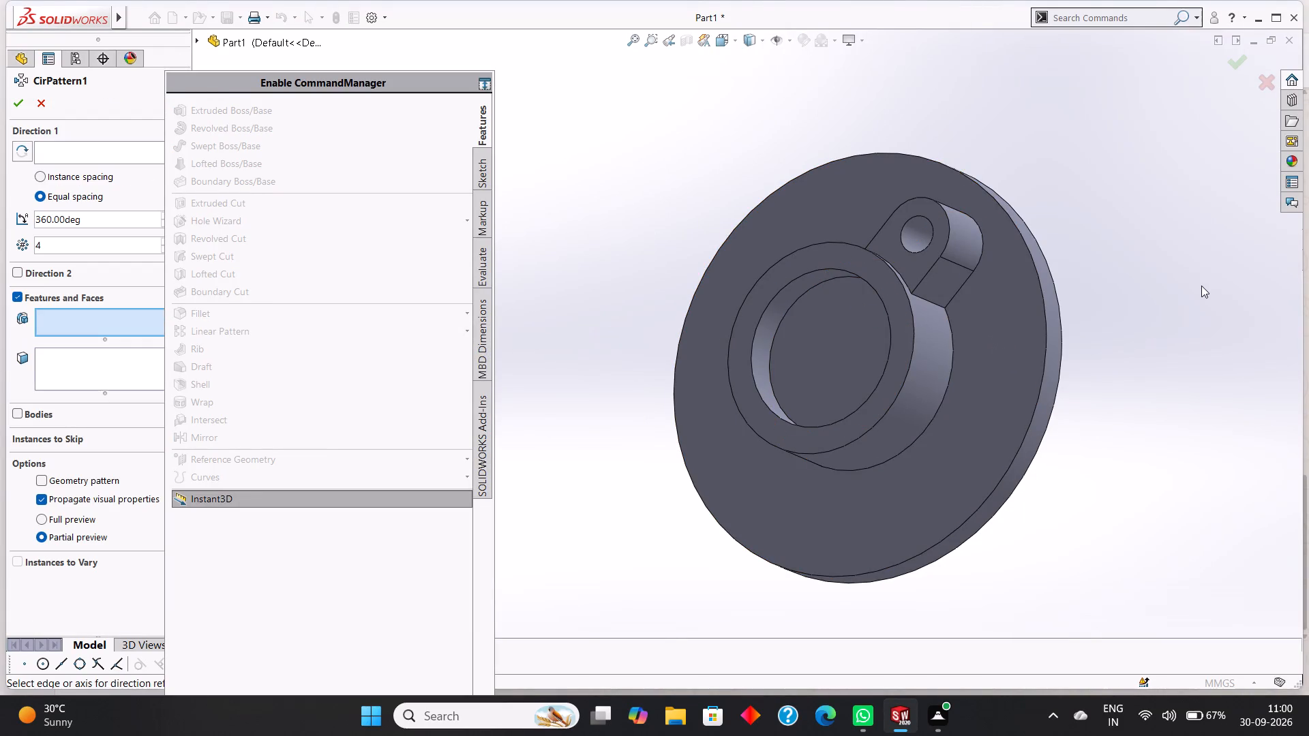
{"action": "middle_click_drag", "start_coordinate": [1199, 286], "coordinate": [1237, 260]}
{"action": "left_click", "coordinate": [55, 142]}
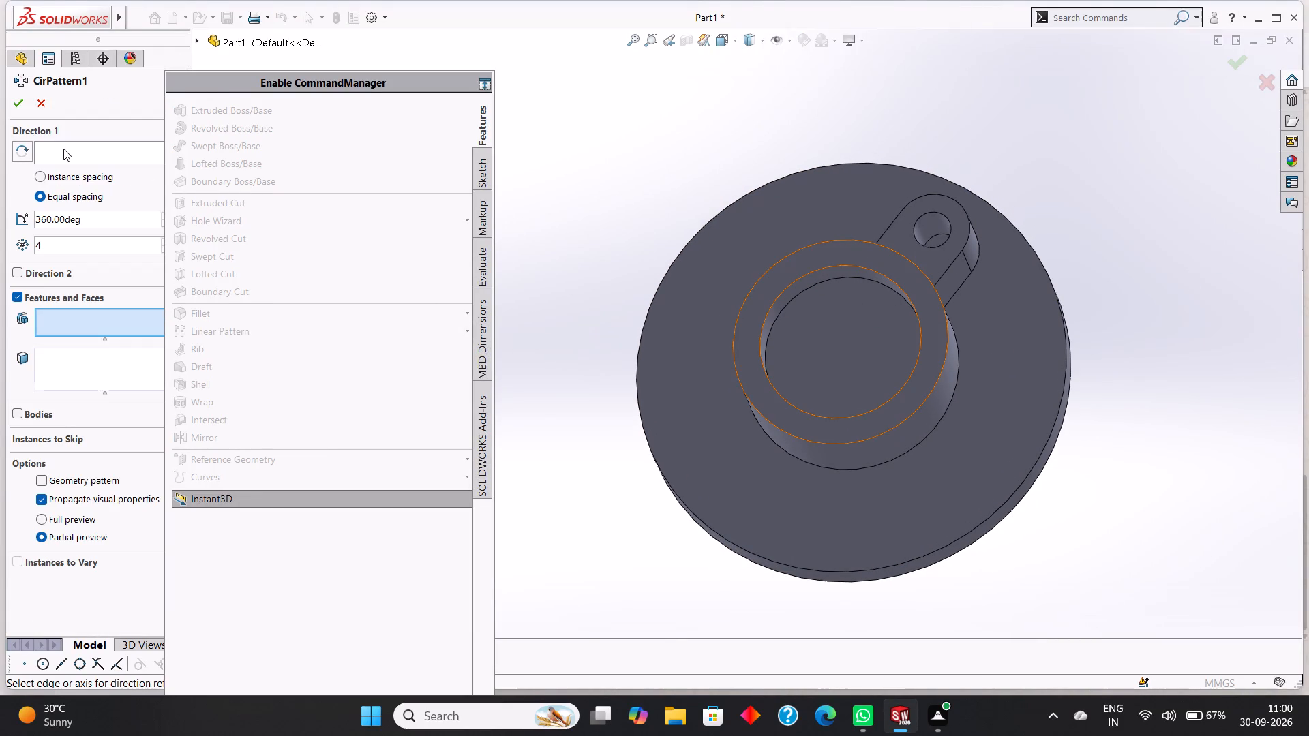
{"action": "left_click", "coordinate": [63, 149]}
{"action": "scroll", "coordinate": [824, 289], "scroll_direction": "down", "scroll_amount": 6}
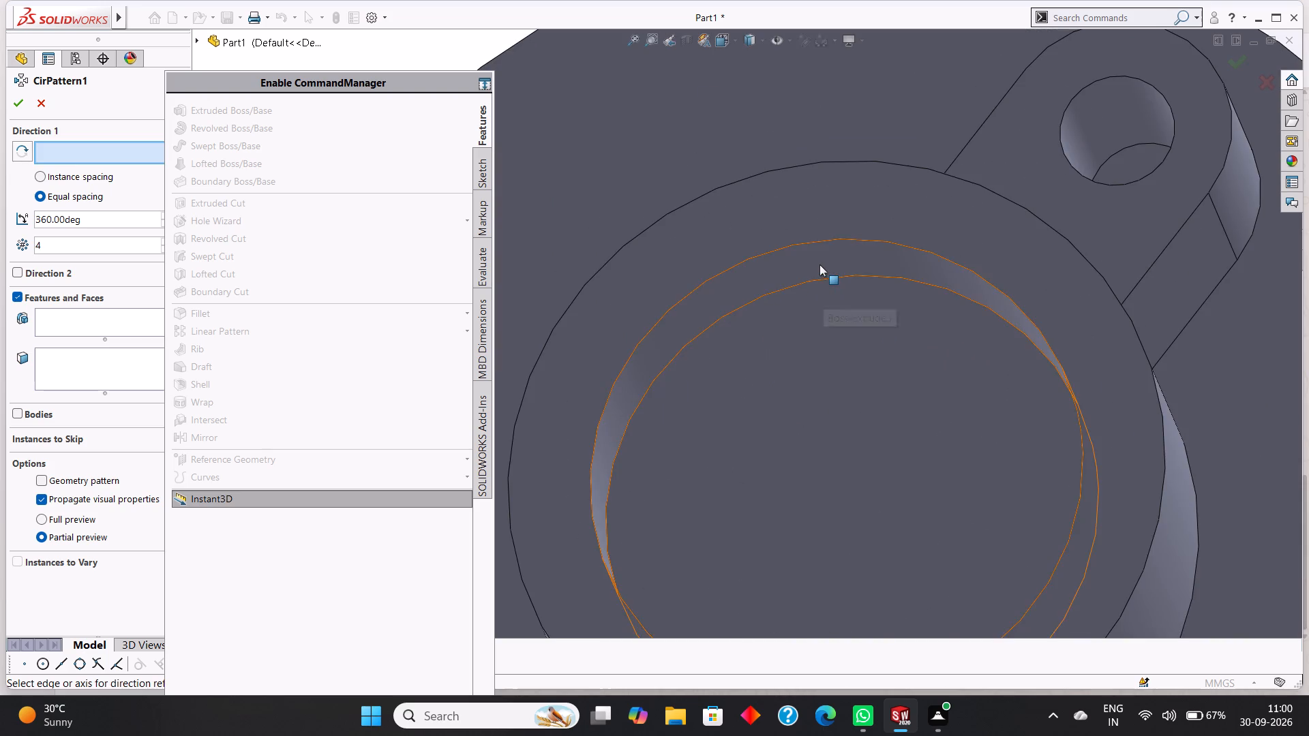
{"action": "left_click", "coordinate": [818, 263]}
{"action": "scroll", "coordinate": [818, 263], "scroll_direction": "up", "scroll_amount": 4}
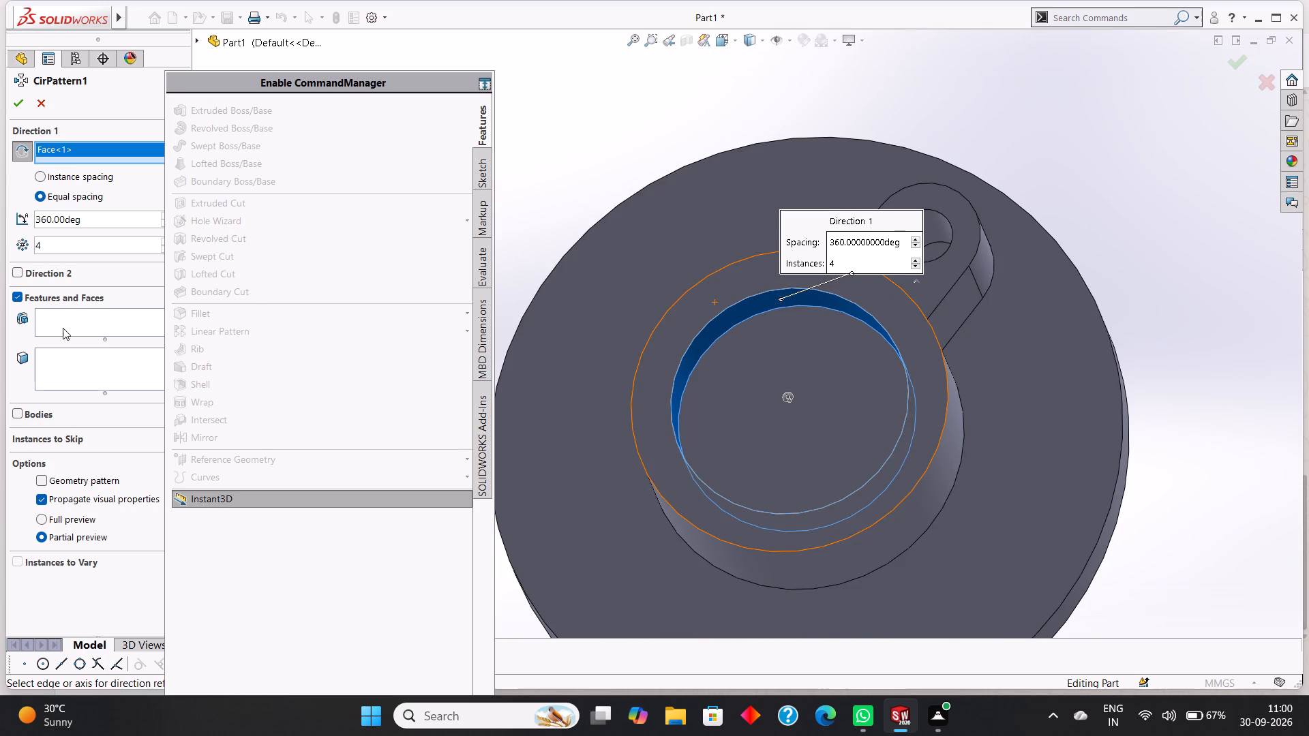
{"action": "left_click", "coordinate": [63, 320]}
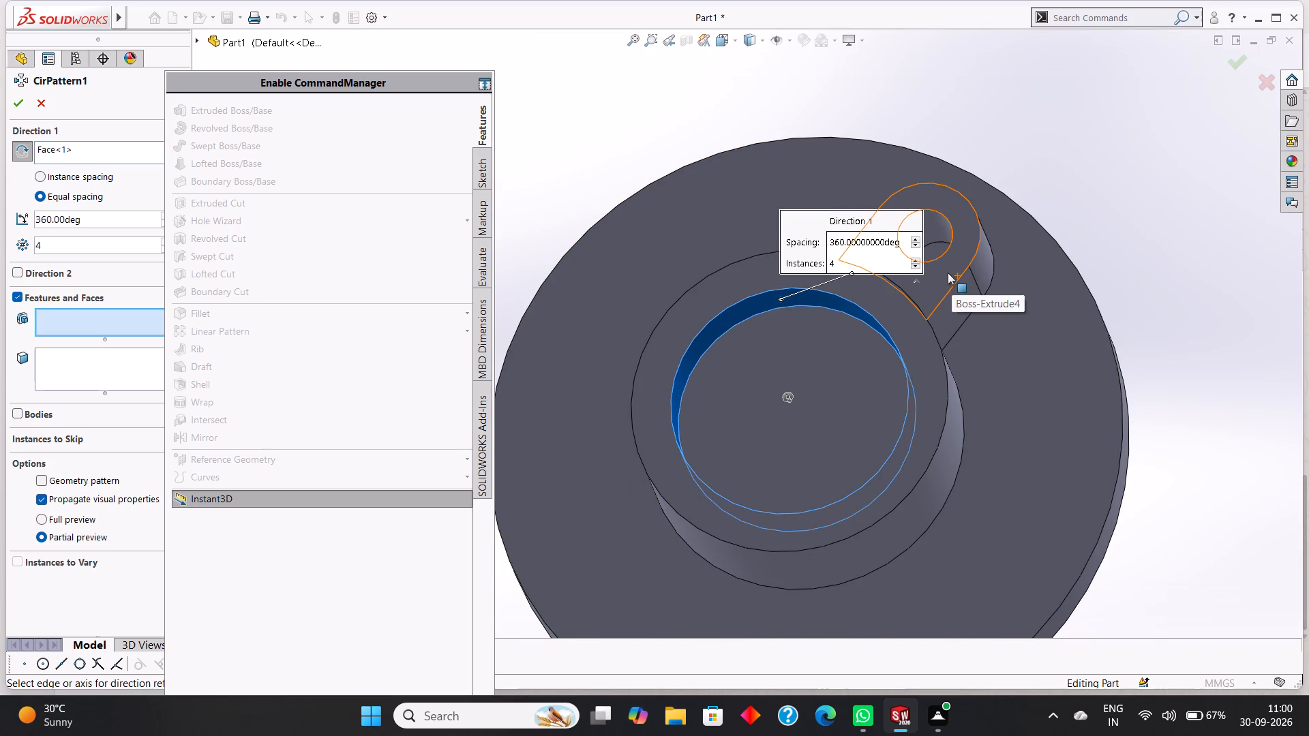
{"action": "left_click", "coordinate": [948, 273]}
{"action": "scroll", "coordinate": [989, 299], "scroll_direction": "up", "scroll_amount": 3}
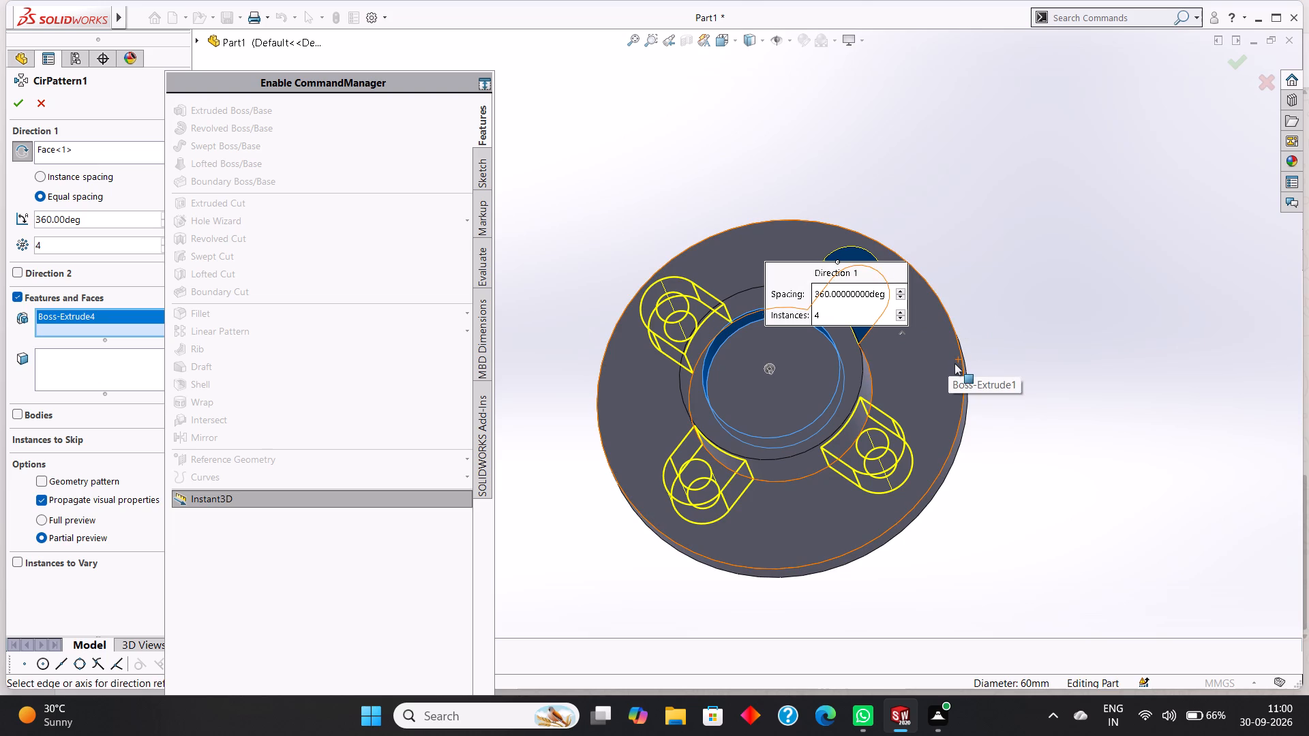
{"action": "left_click", "coordinate": [14, 102]}
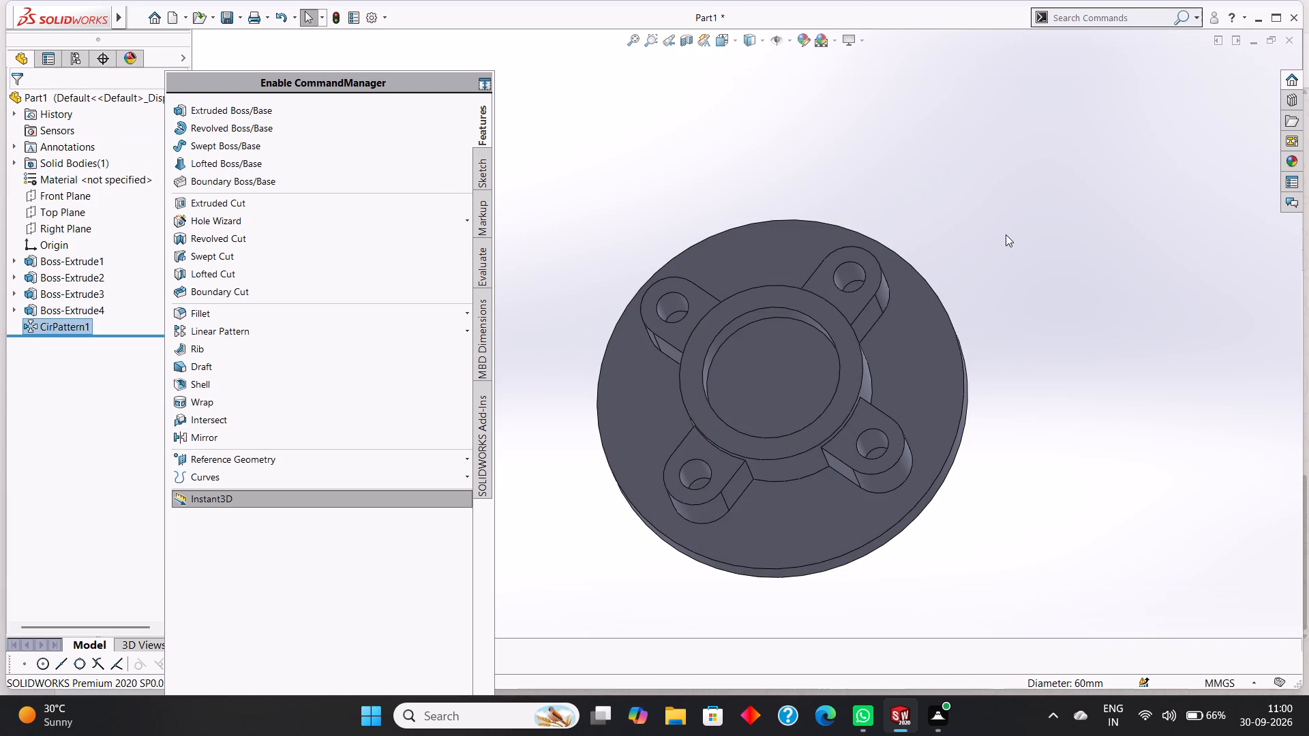
{"action": "left_click", "coordinate": [1003, 234]}
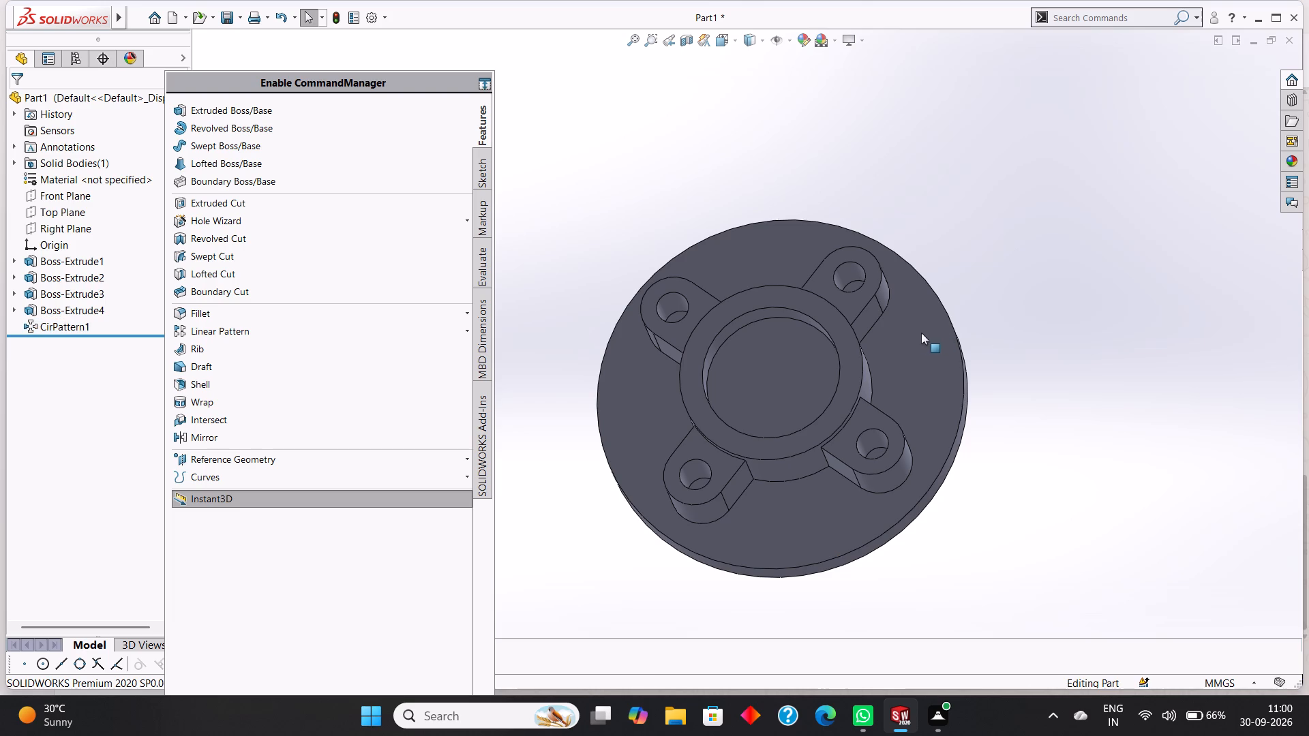
Start a sketch on the flange face and draw a circle of about 62.7 mm radius centred on the origin.
{"action": "left_click", "coordinate": [916, 332]}
{"action": "left_click", "coordinate": [972, 290]}
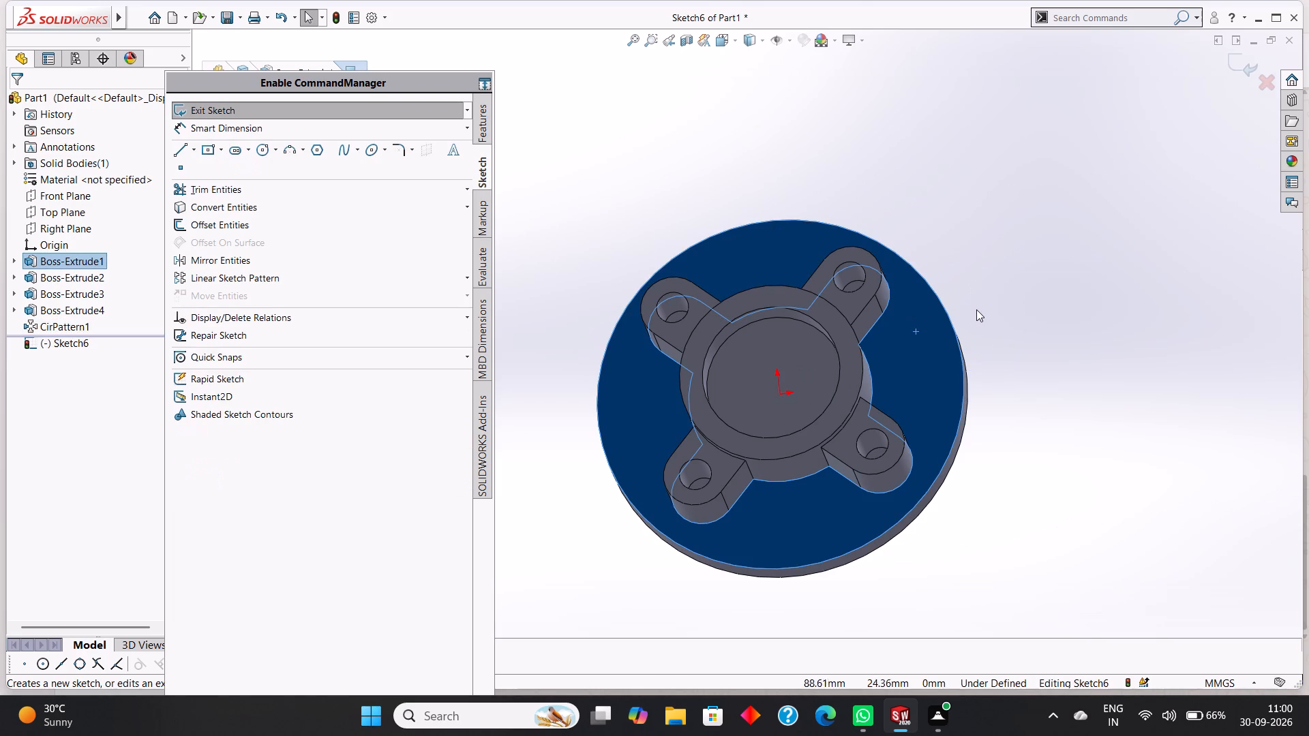
{"action": "key", "text": "ctrl+8"}
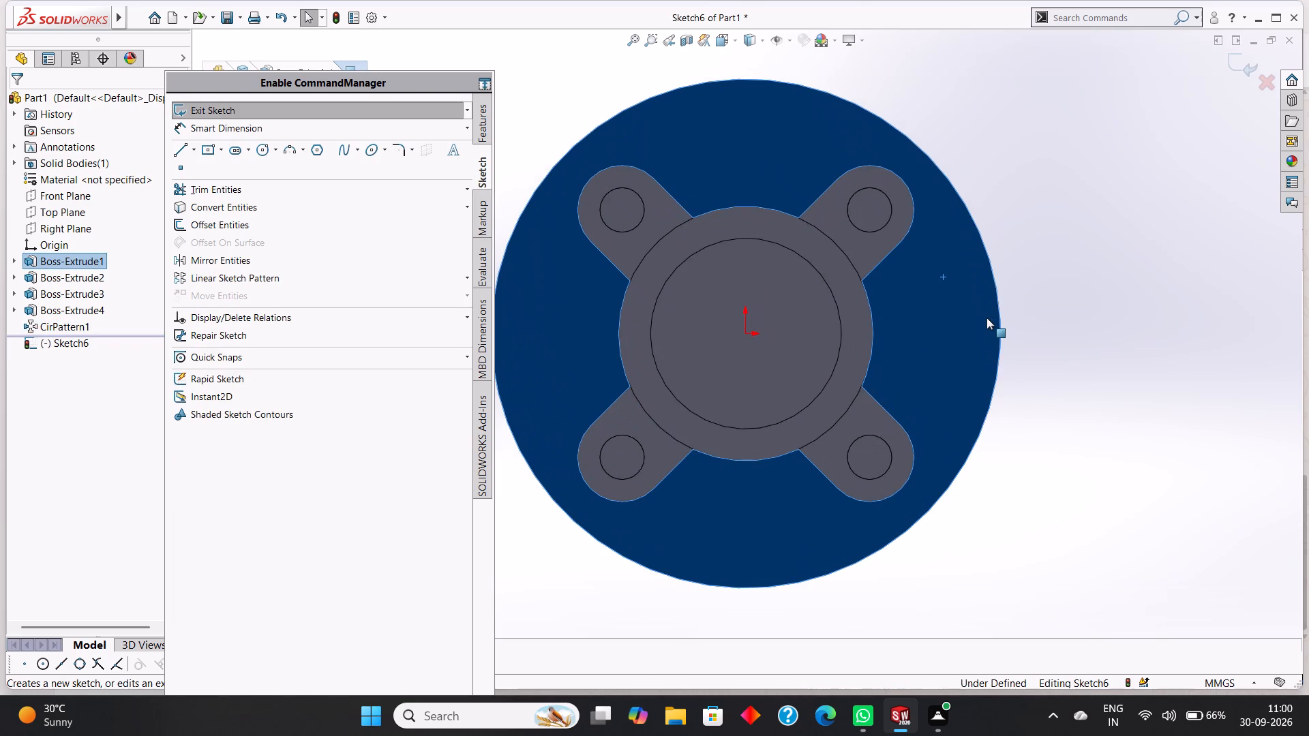
{"action": "key", "text": "Escape"}
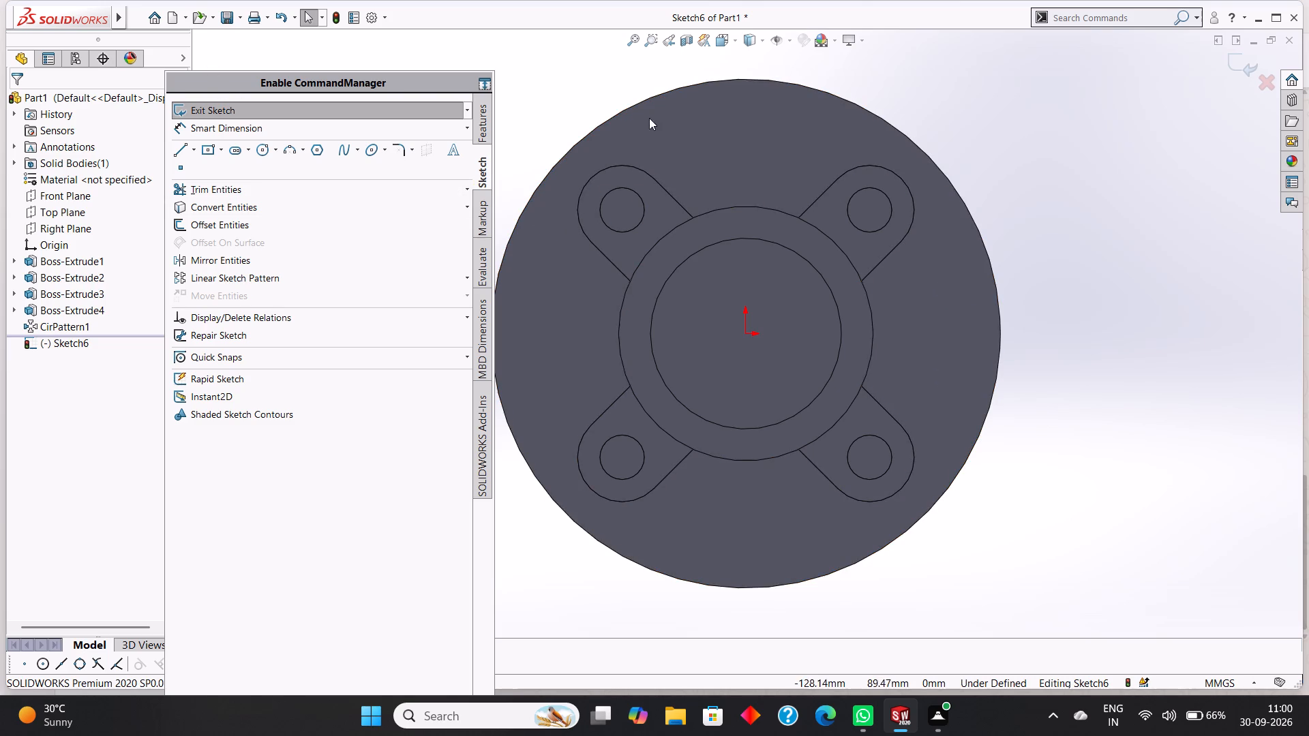
{"action": "left_click", "coordinate": [271, 146]}
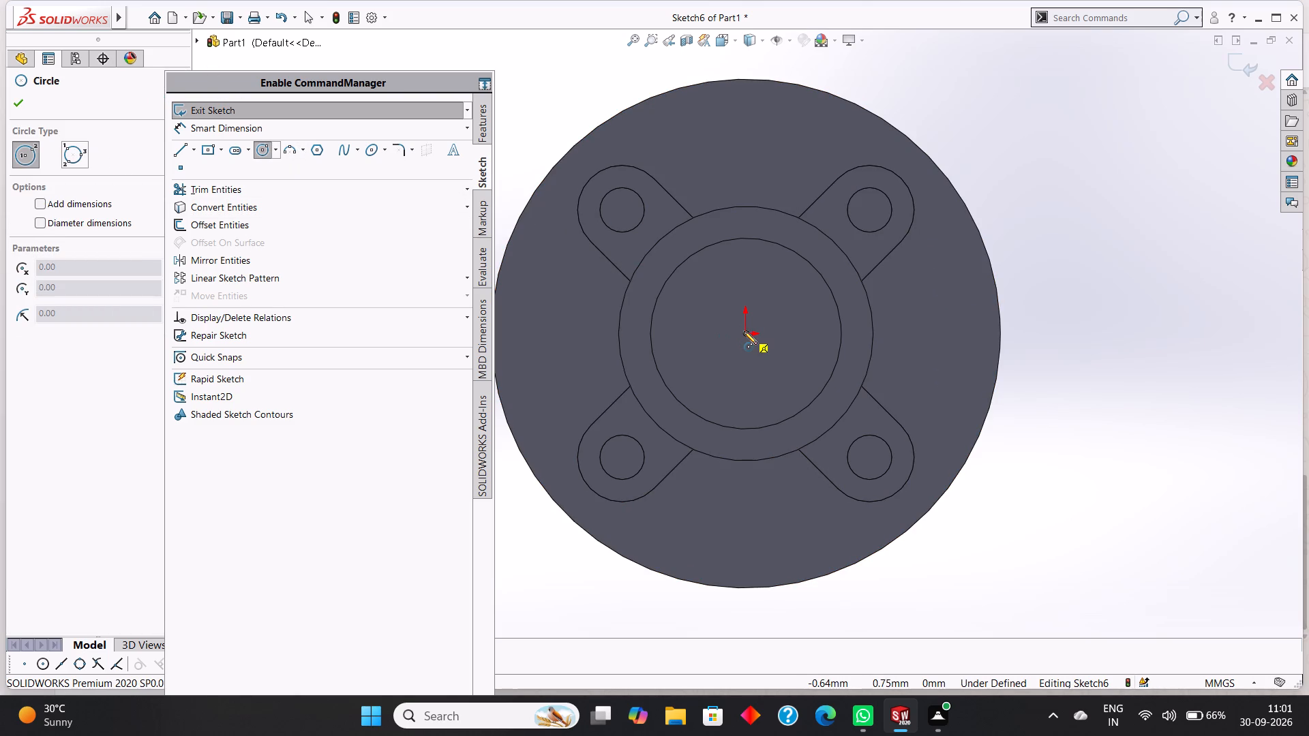
{"action": "left_click_drag", "start_coordinate": [746, 333], "coordinate": [890, 406]}
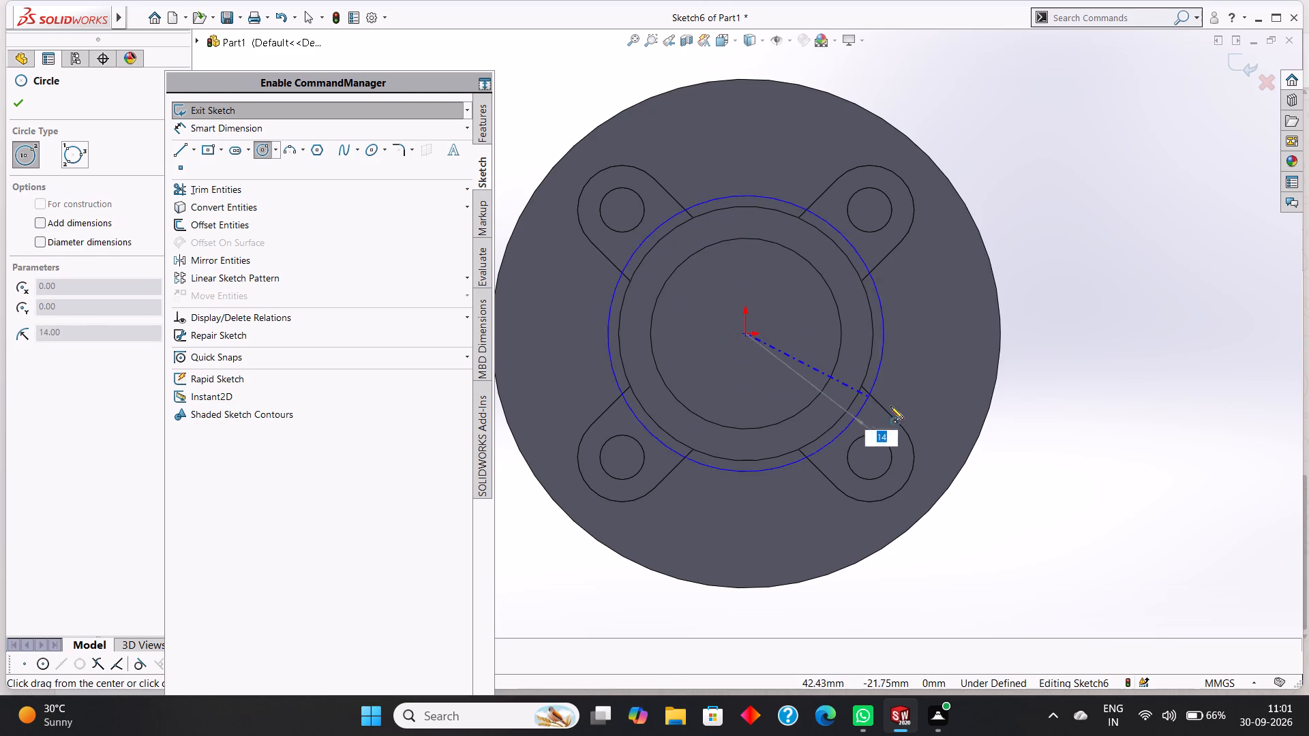
{"action": "left_click_drag", "start_coordinate": [890, 406], "coordinate": [928, 414]}
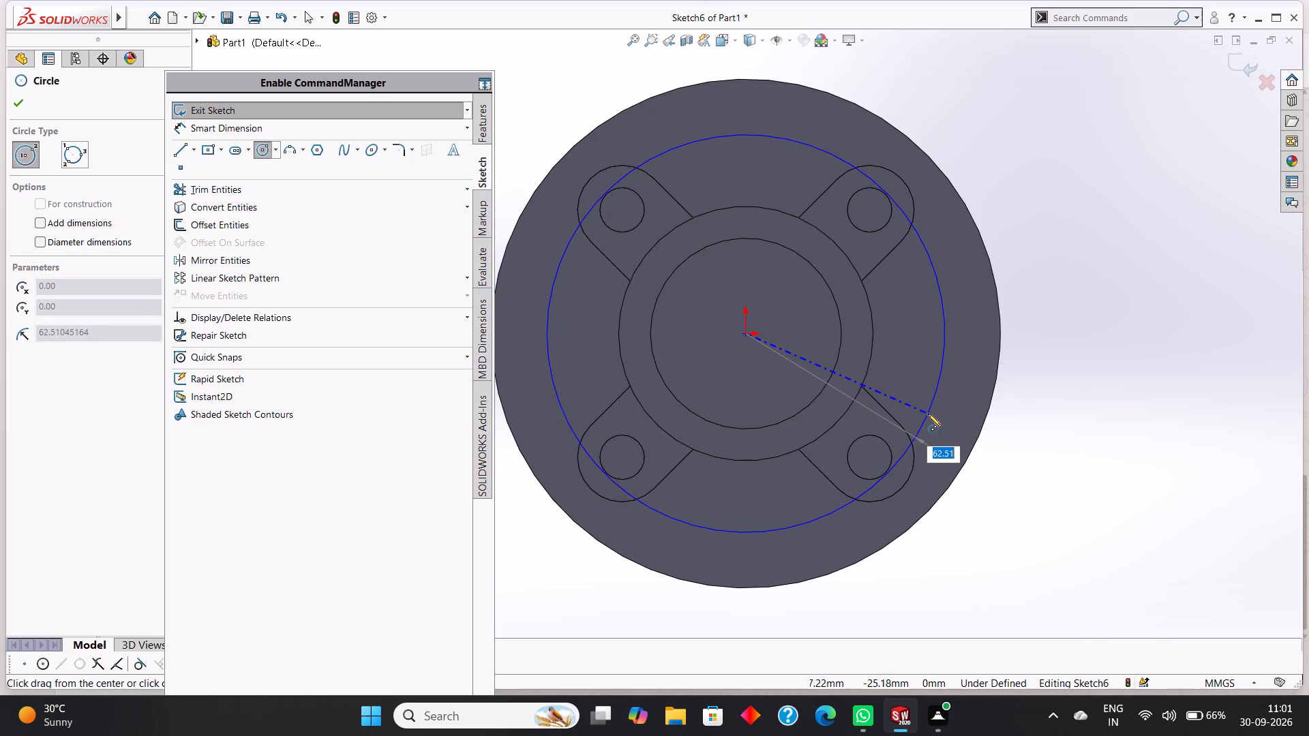
{"action": "left_click_drag", "start_coordinate": [928, 414], "coordinate": [929, 412]}
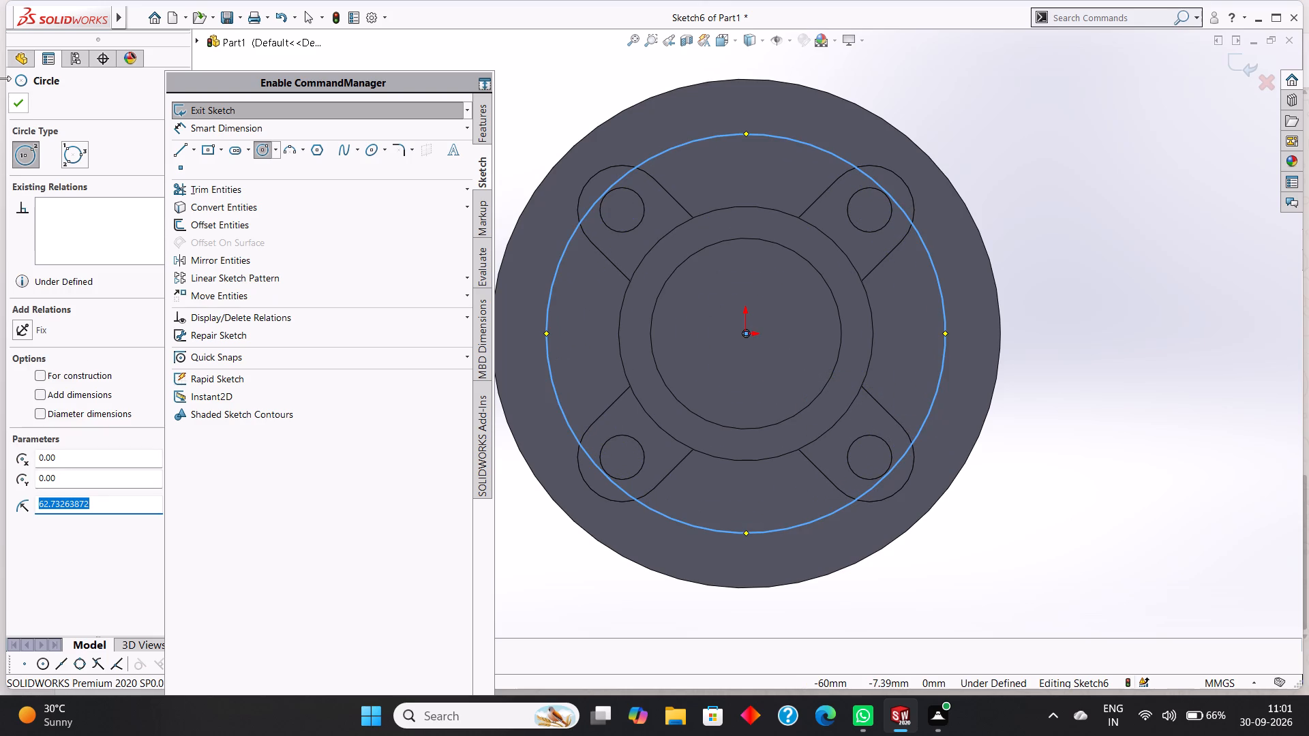
{"action": "left_click", "coordinate": [12, 101]}
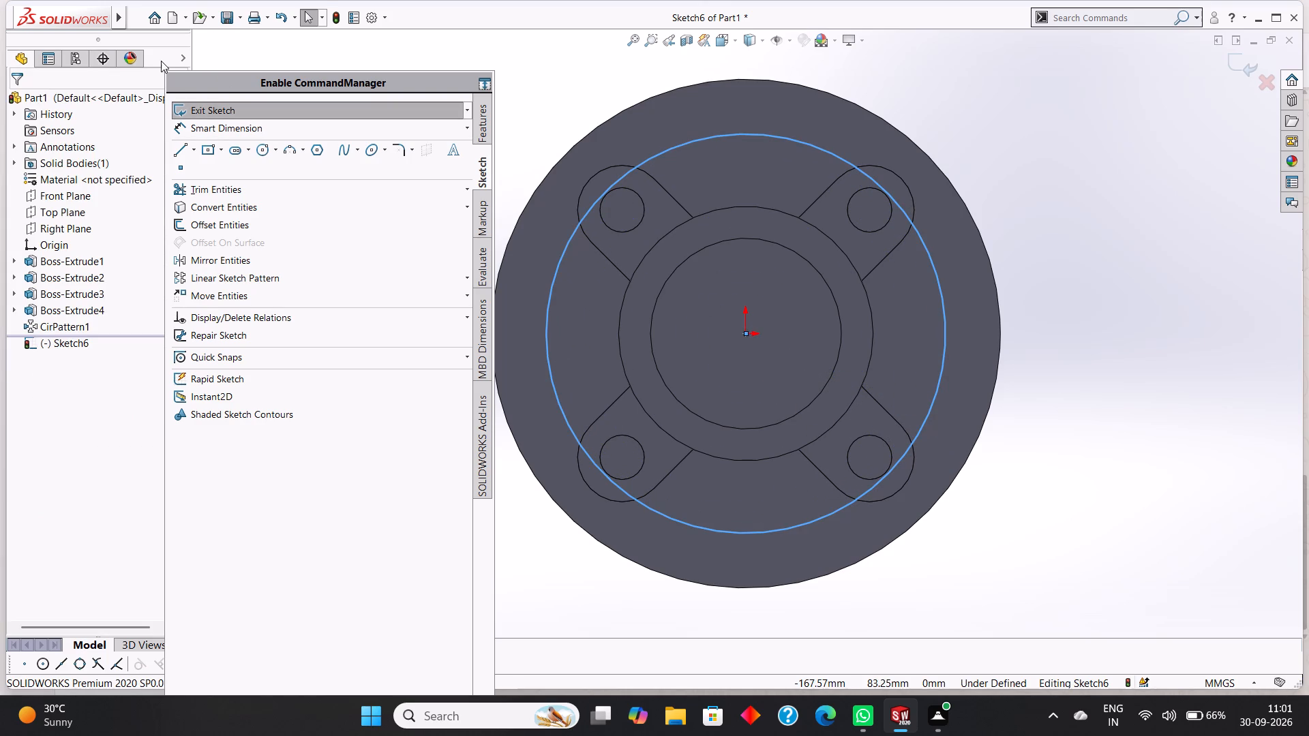
Dimension the new circle's diameter as 110 mm.
{"action": "left_click", "coordinate": [209, 124]}
{"action": "left_click_drag", "start_coordinate": [938, 268], "coordinate": [940, 271]}
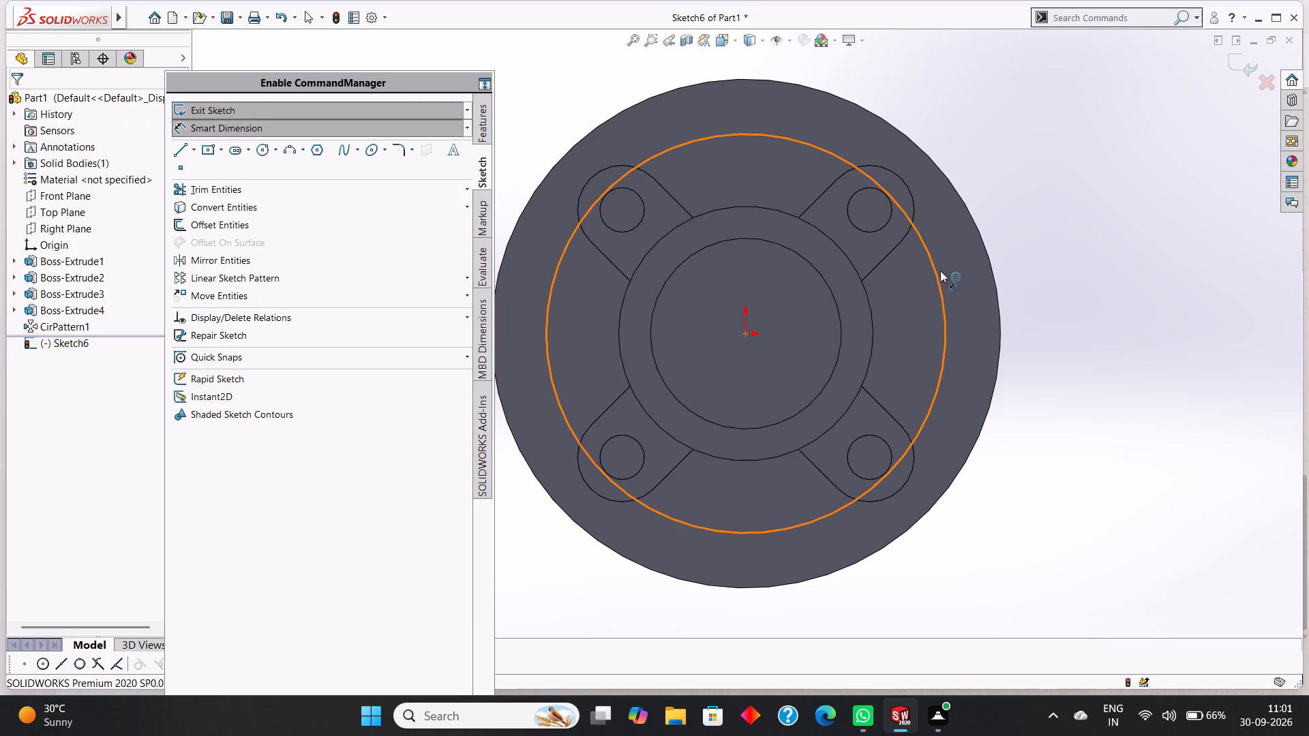
{"action": "left_click_drag", "start_coordinate": [940, 271], "coordinate": [955, 273]}
{"action": "left_click", "coordinate": [1051, 289]}
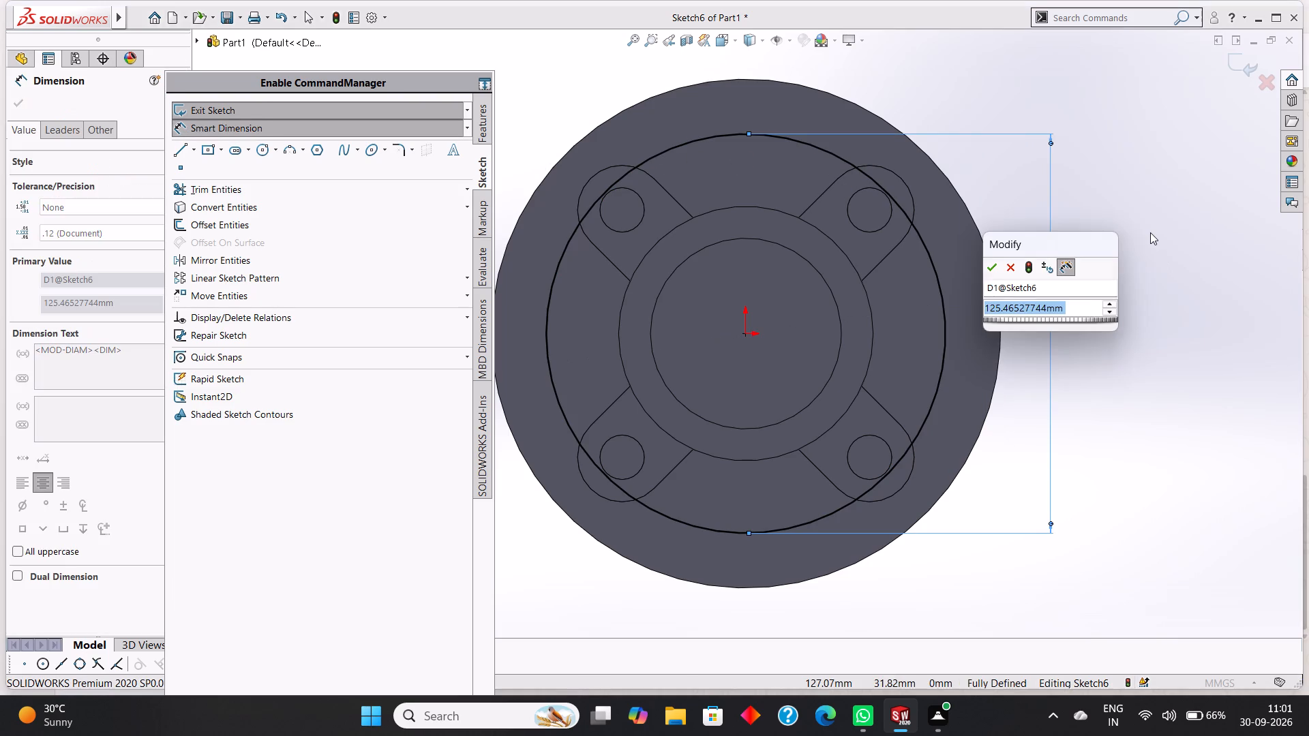
{"action": "type", "text": "110"}
{"action": "key", "text": "Return"}
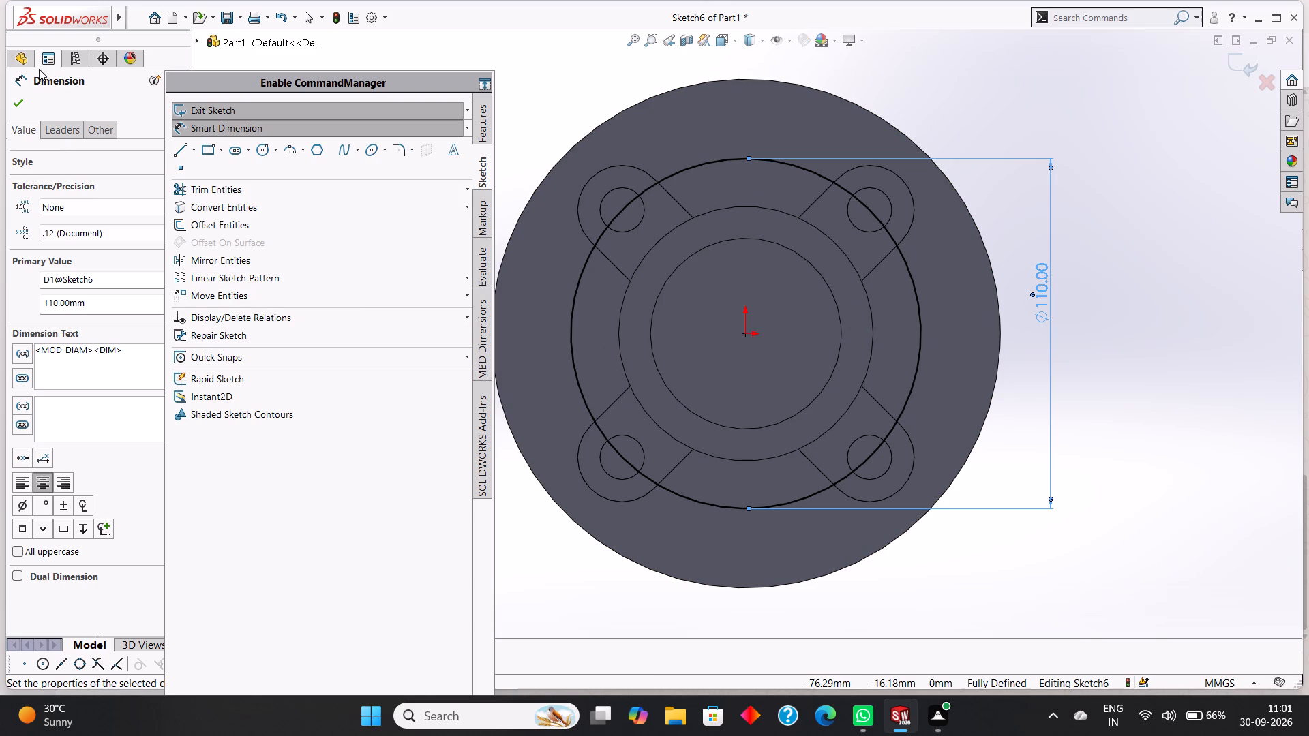
{"action": "left_click", "coordinate": [12, 103]}
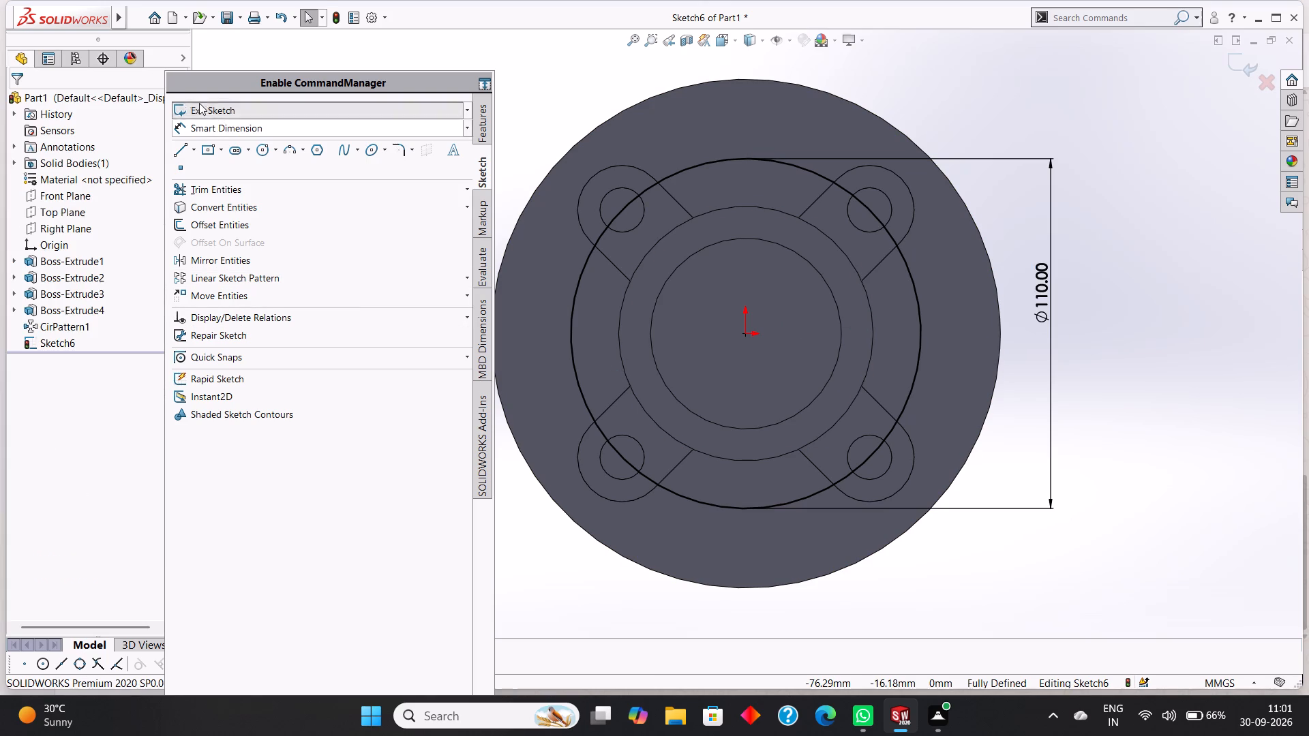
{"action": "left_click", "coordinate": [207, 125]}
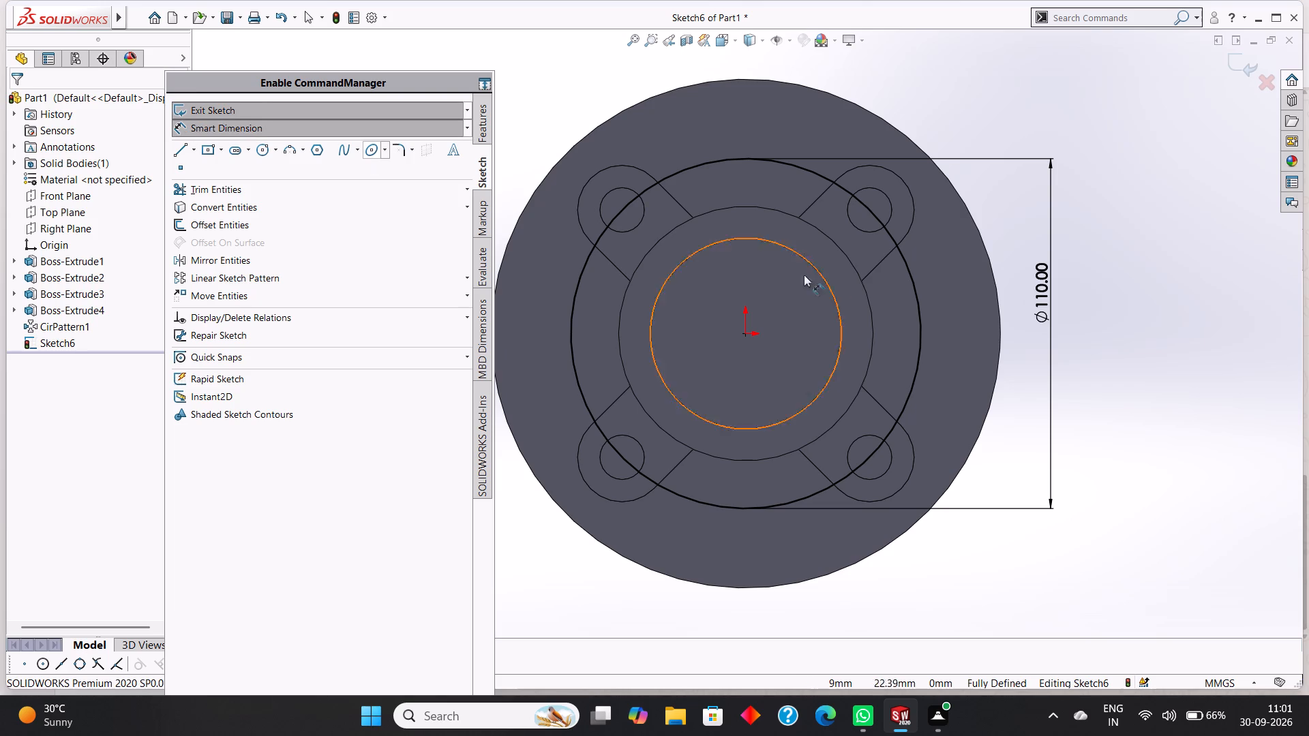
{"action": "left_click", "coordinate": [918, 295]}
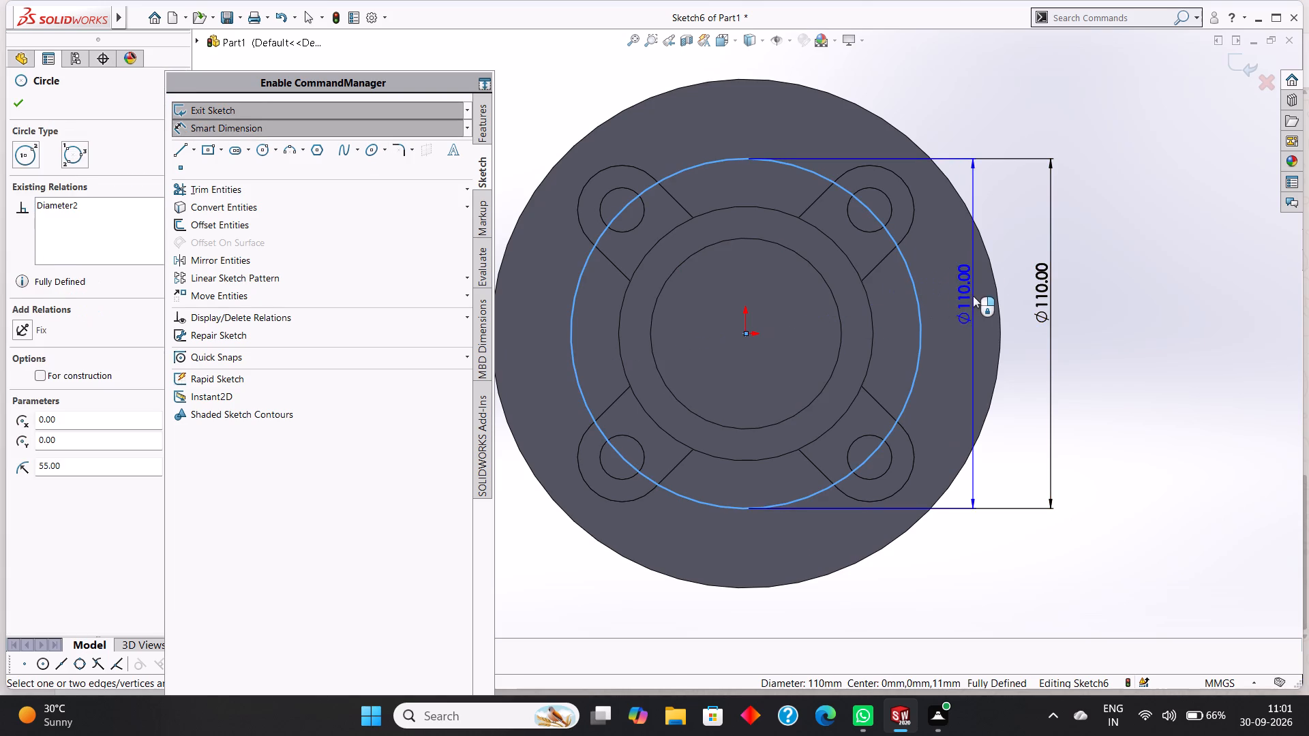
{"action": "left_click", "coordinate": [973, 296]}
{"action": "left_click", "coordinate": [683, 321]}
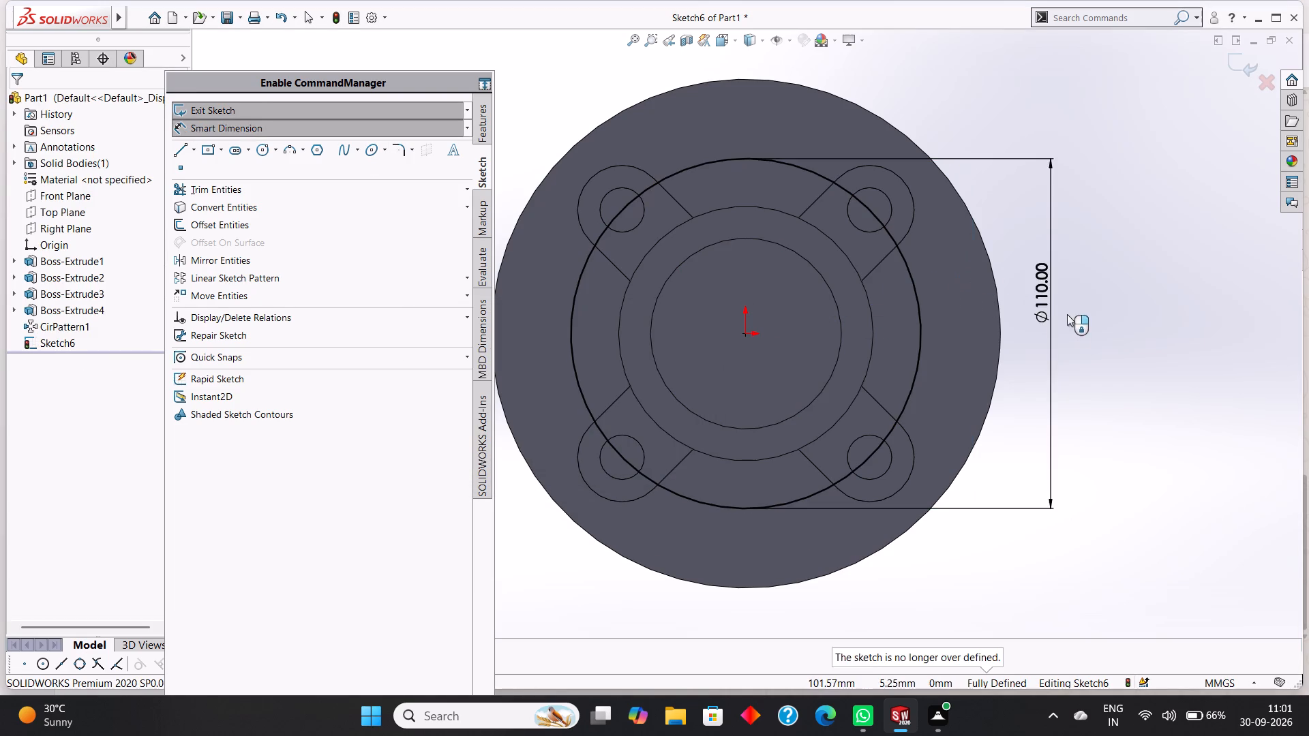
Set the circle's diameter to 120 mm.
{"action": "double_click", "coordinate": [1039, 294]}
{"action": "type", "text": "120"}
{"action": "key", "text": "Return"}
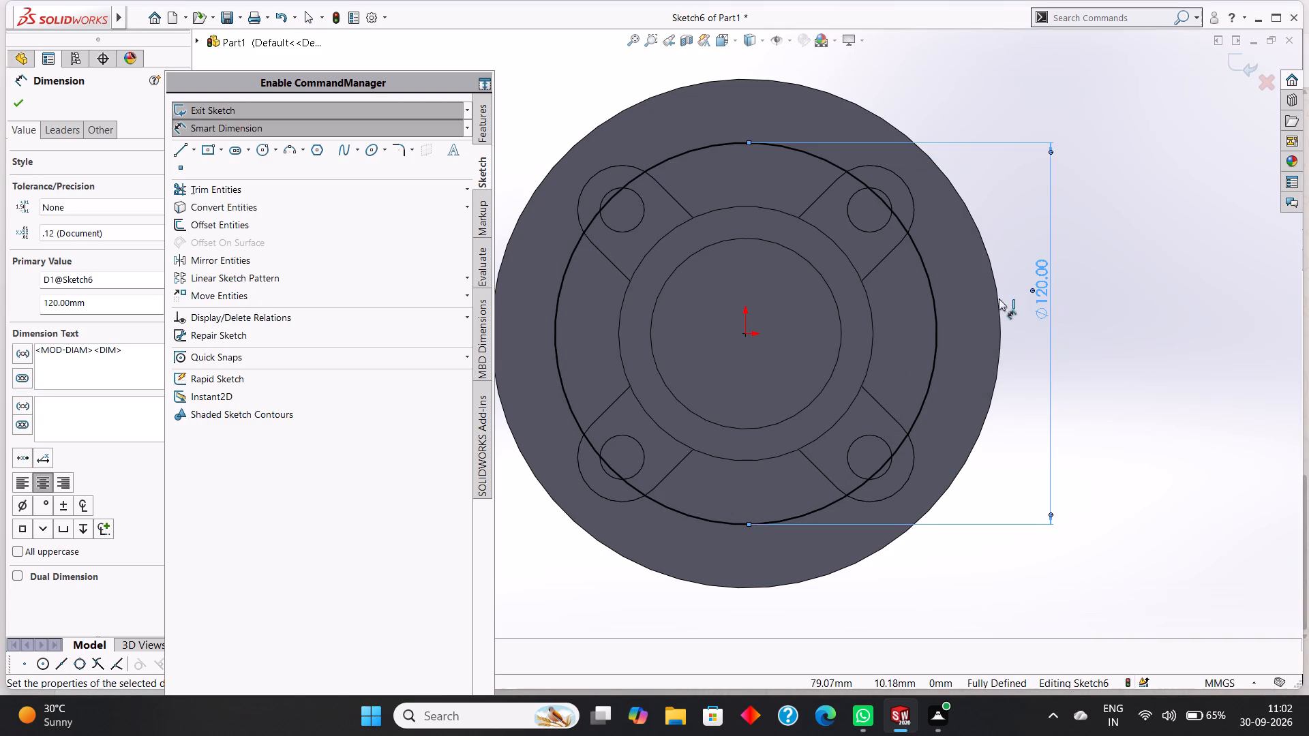
Set the circle's diameter to 125 mm.
{"action": "double_click", "coordinate": [1036, 282]}
{"action": "type", "text": "125"}
{"action": "key", "text": "Return"}
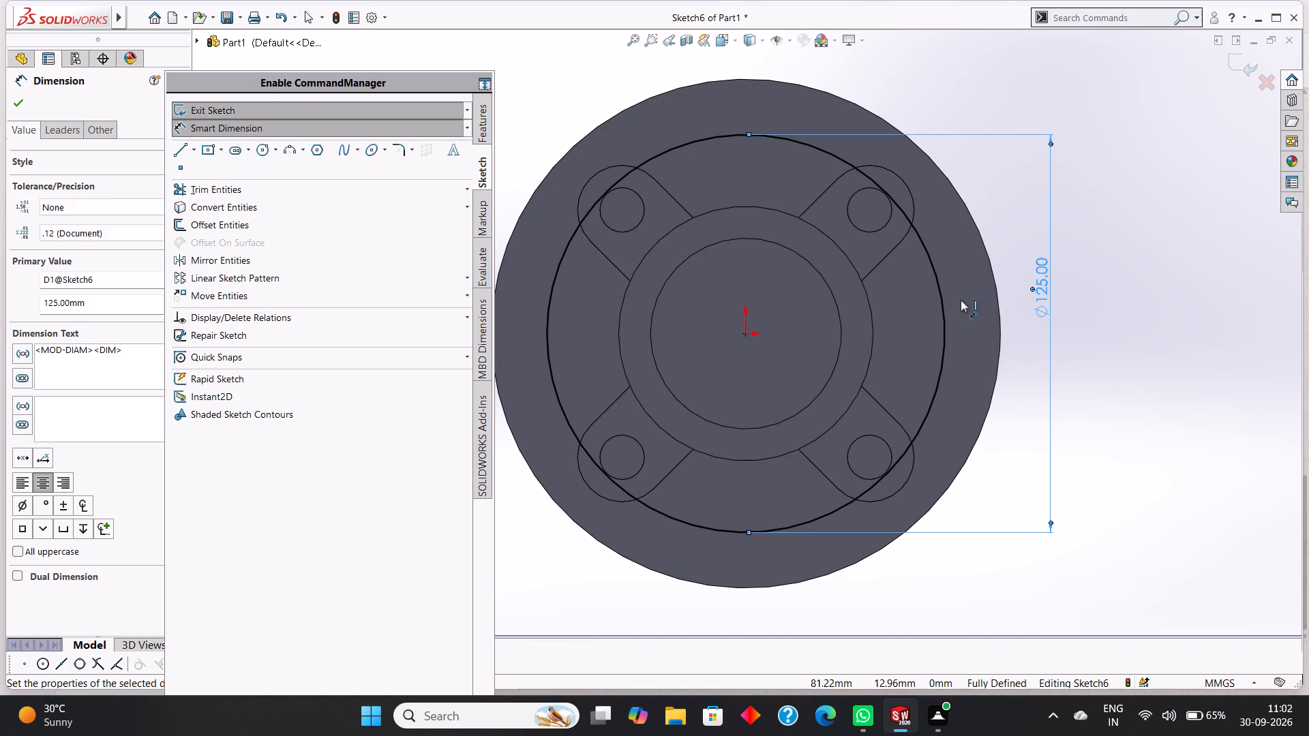
Convert the 125 mm diameter circle to construction geometry.
{"action": "right_click", "coordinate": [939, 292]}
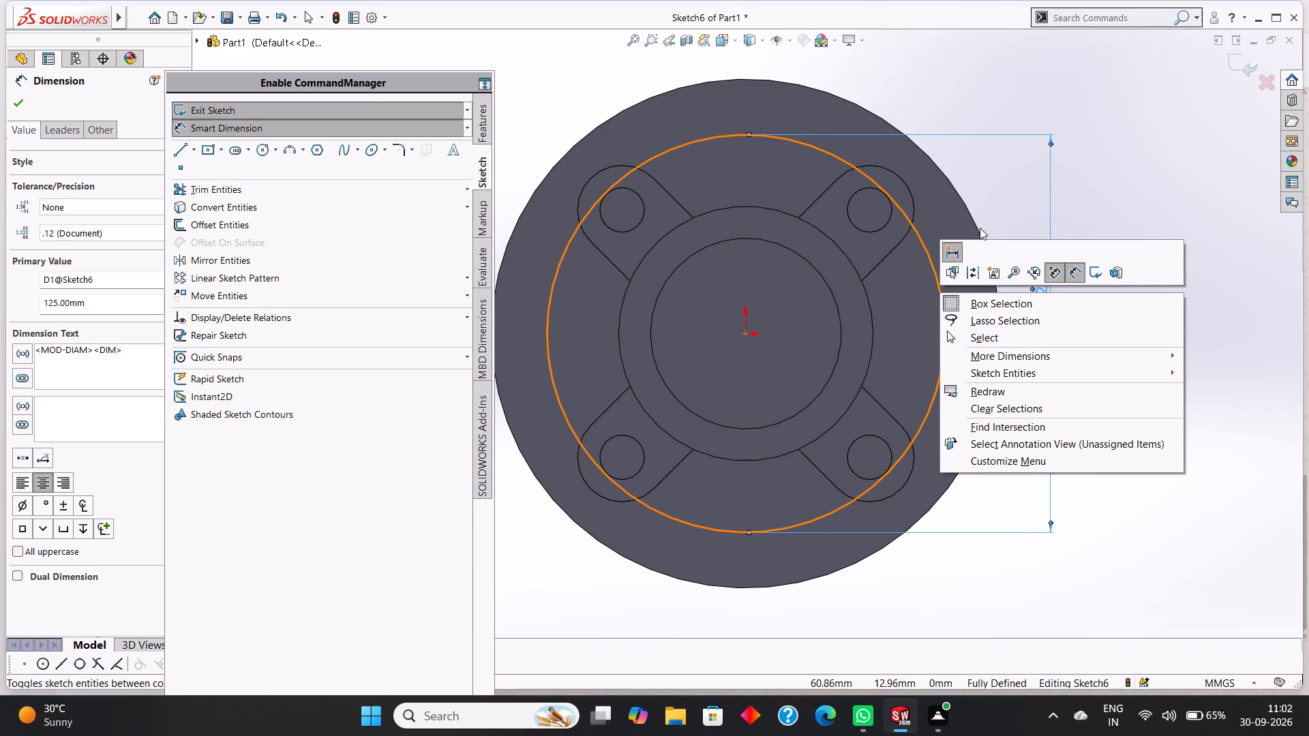
{"action": "left_click", "coordinate": [957, 204]}
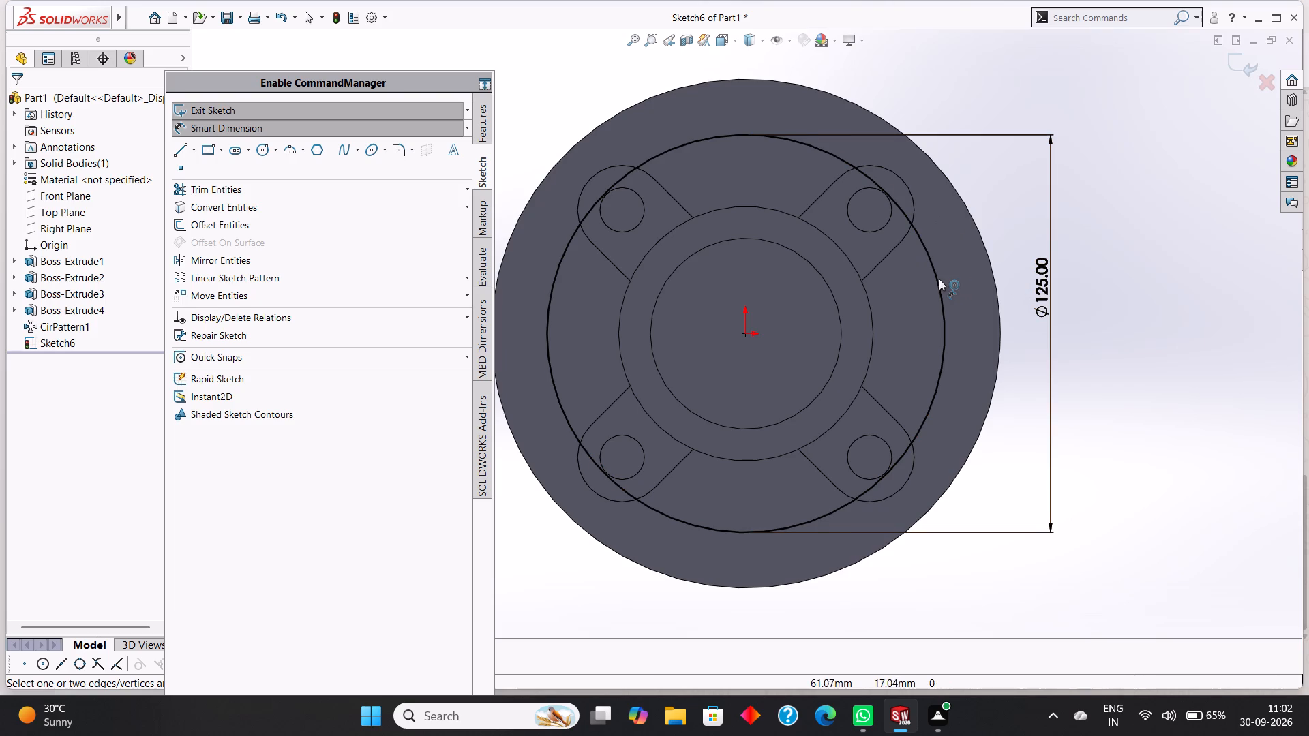
{"action": "left_click", "coordinate": [939, 279]}
{"action": "key", "text": "Escape"}
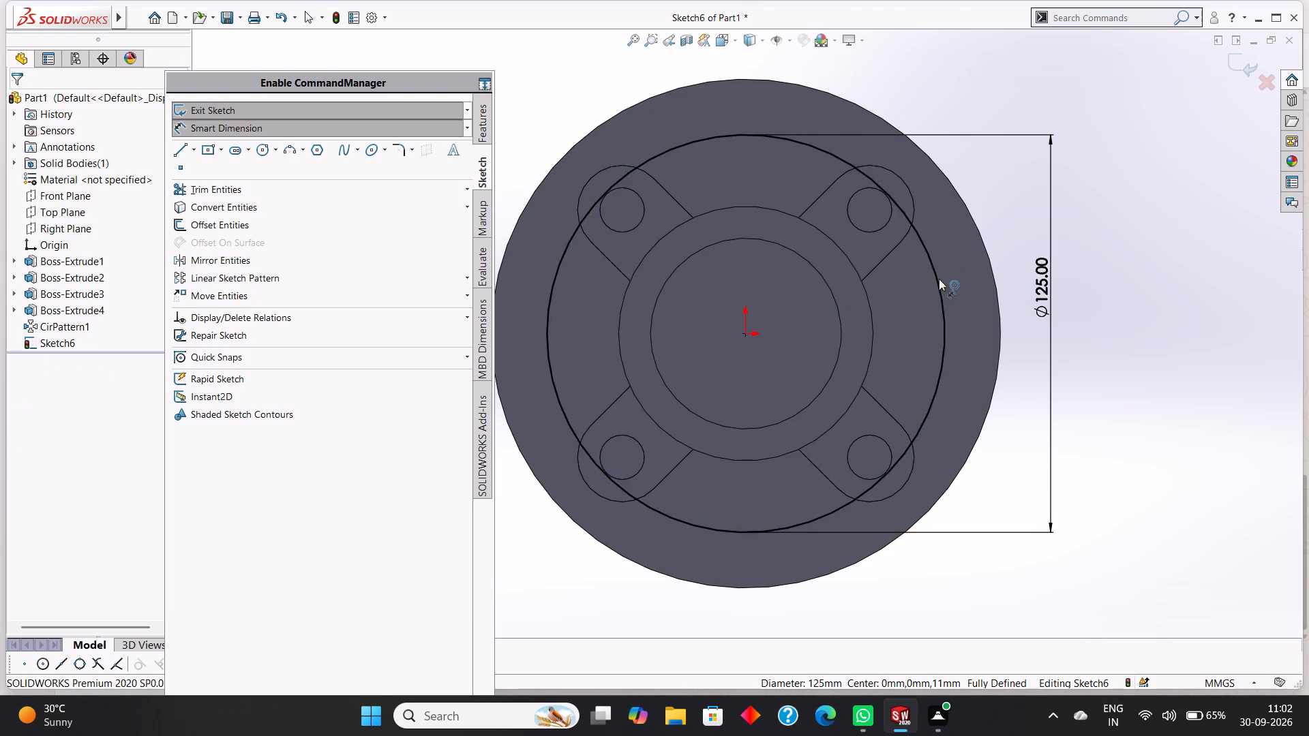
{"action": "key", "text": "Escape"}
{"action": "right_click", "coordinate": [935, 282]}
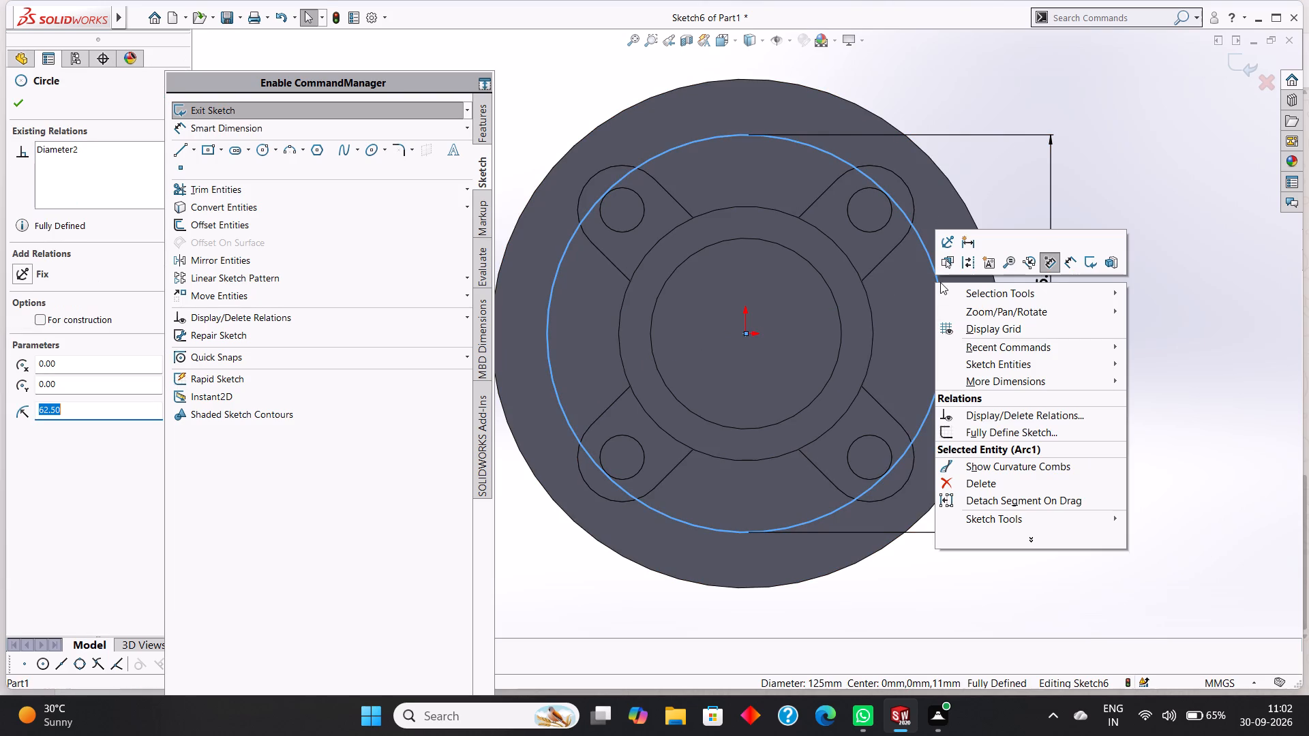
{"action": "left_click", "coordinate": [964, 264]}
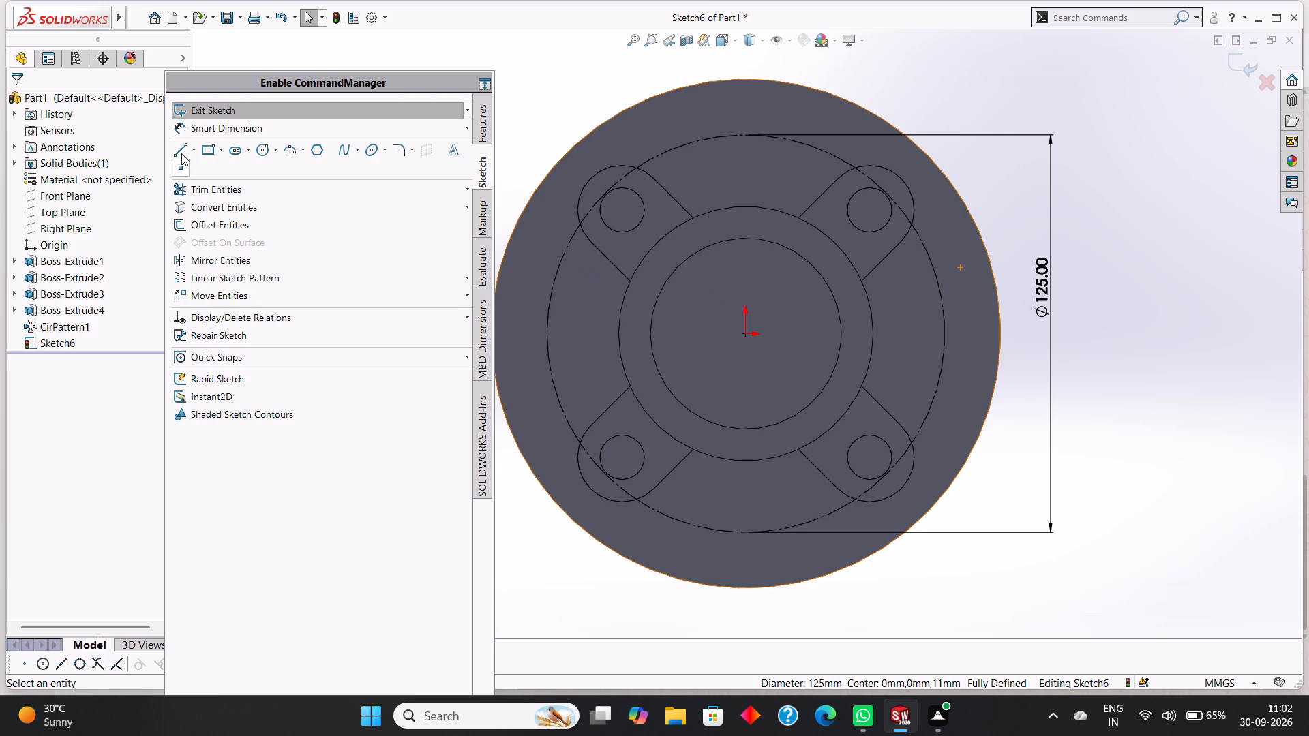
Sketch a horizontal centerline from the origin to the construction circle, 62.5 mm long.
{"action": "left_click", "coordinate": [193, 154]}
{"action": "left_click", "coordinate": [234, 162]}
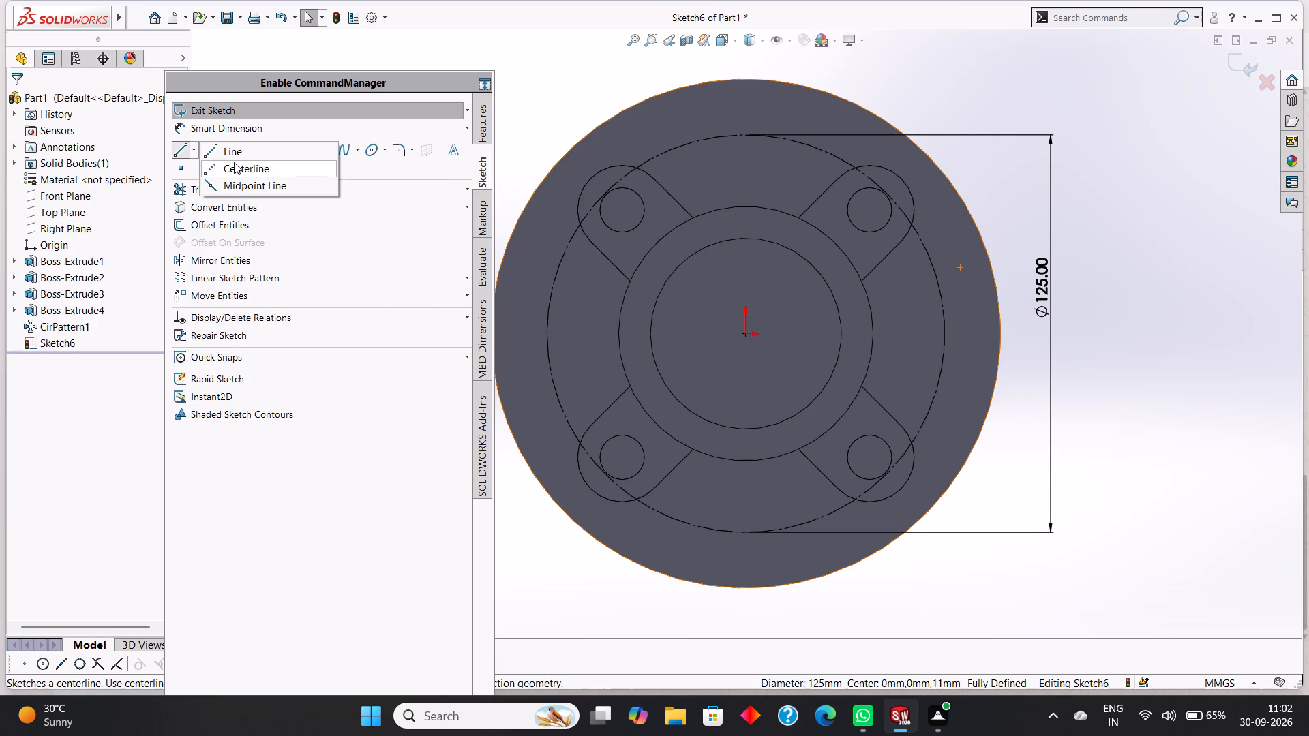
{"action": "left_click_drag", "start_coordinate": [745, 333], "coordinate": [753, 333]}
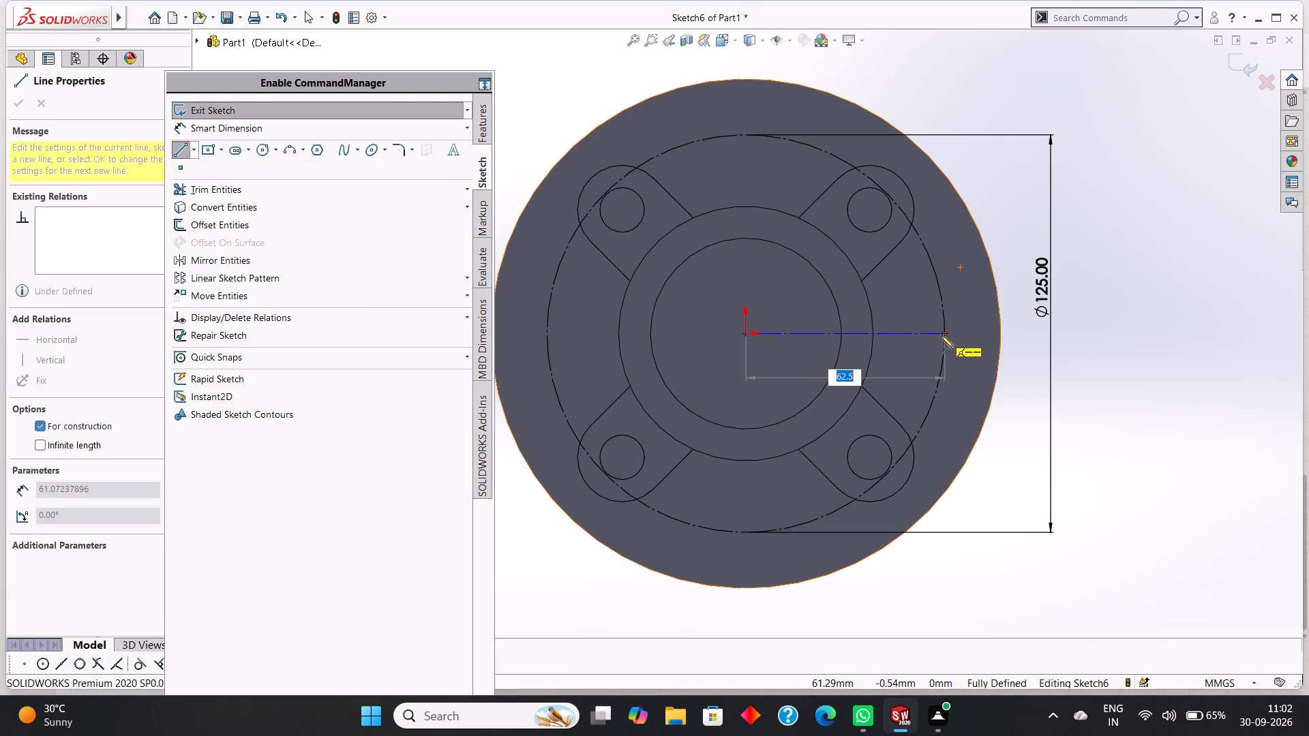
{"action": "left_click", "coordinate": [944, 335]}
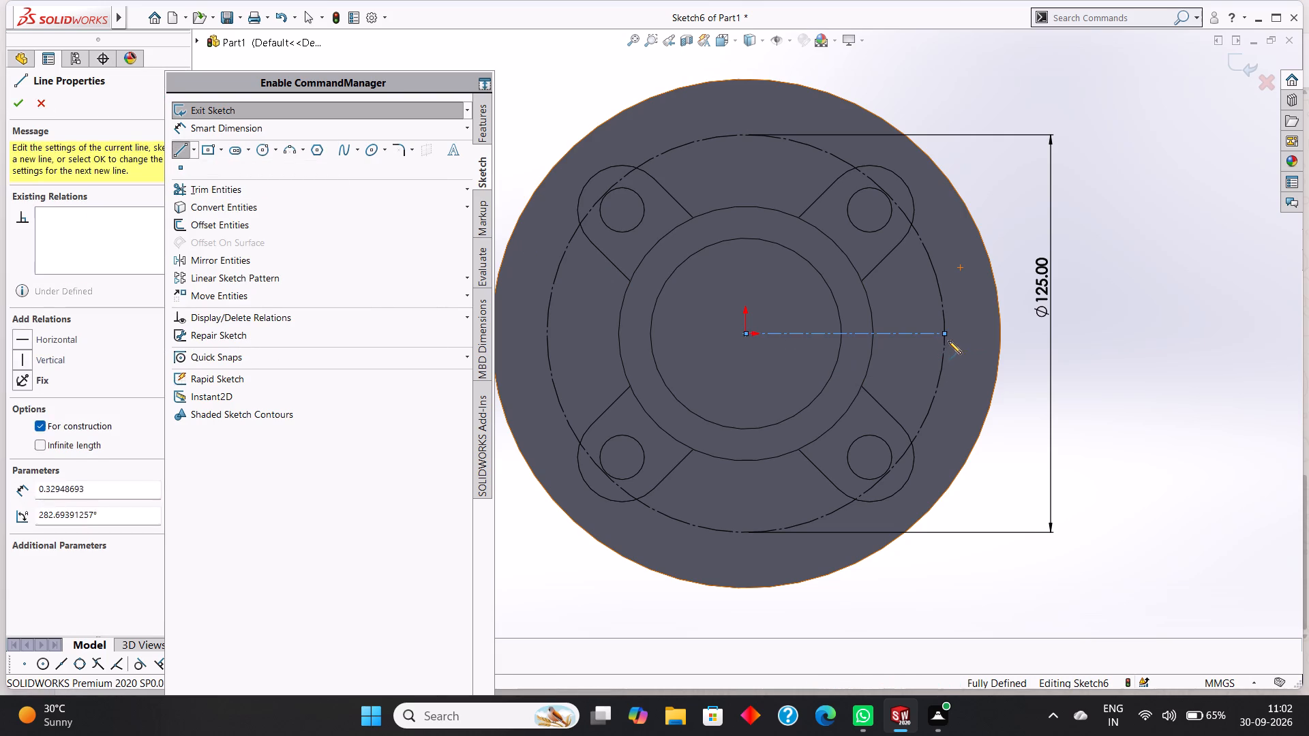
{"action": "right_click", "coordinate": [960, 343]}
{"action": "left_click", "coordinate": [983, 354]}
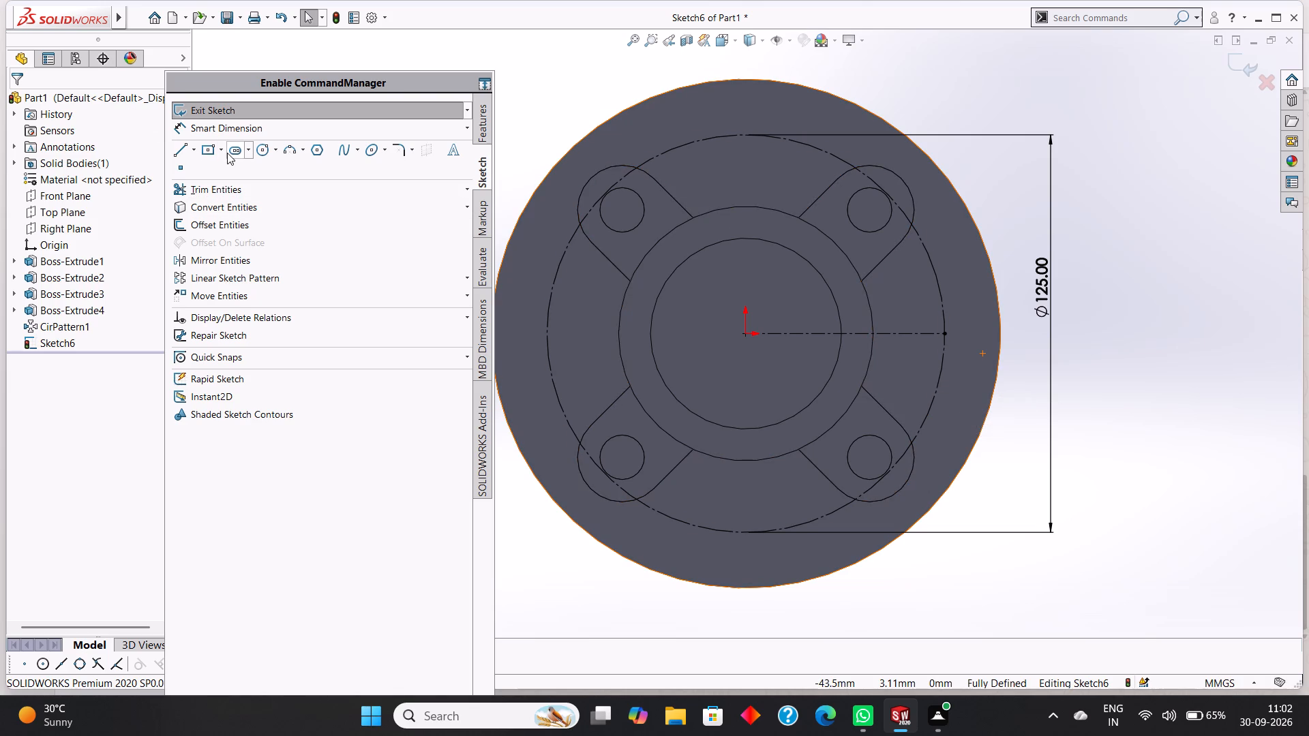
Sketch a circle of 8 mm radius centred where the centerline meets the construction circle.
{"action": "left_click", "coordinate": [264, 147]}
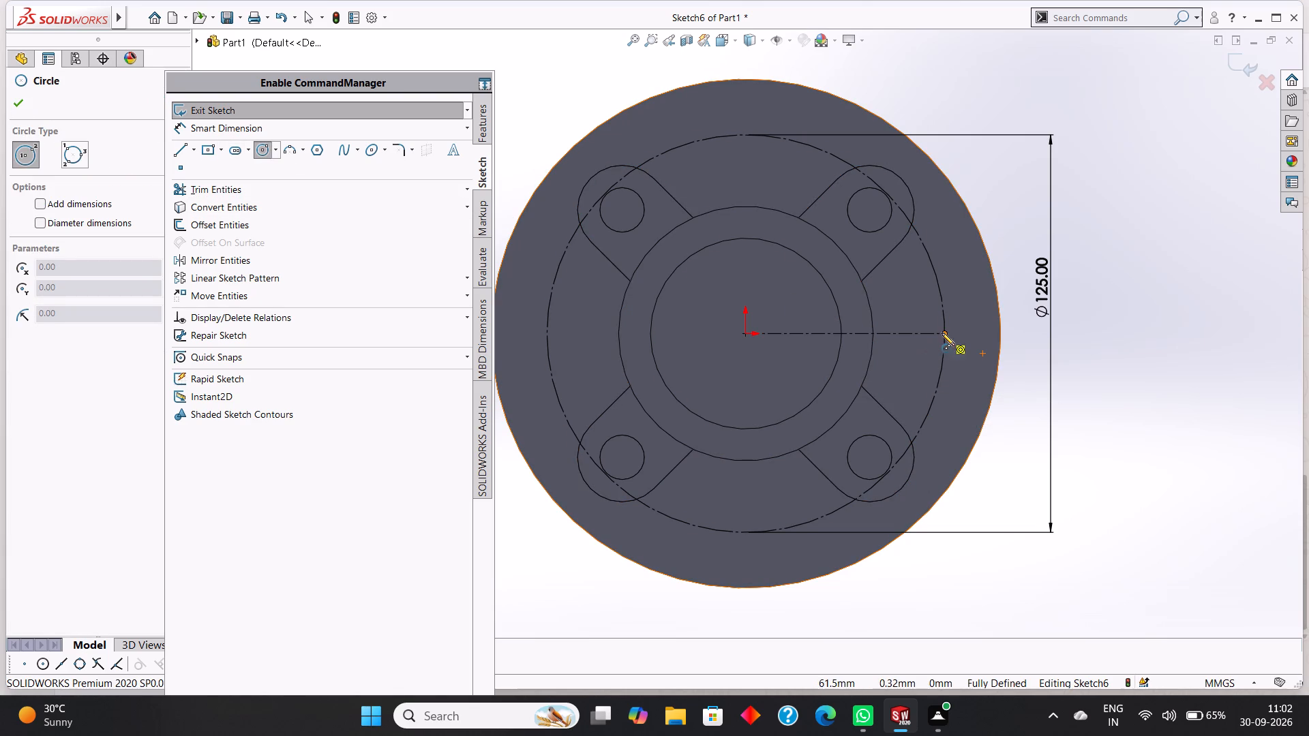
{"action": "left_click_drag", "start_coordinate": [943, 333], "coordinate": [965, 354]}
{"action": "key", "text": "8"}
{"action": "key", "text": "Return"}
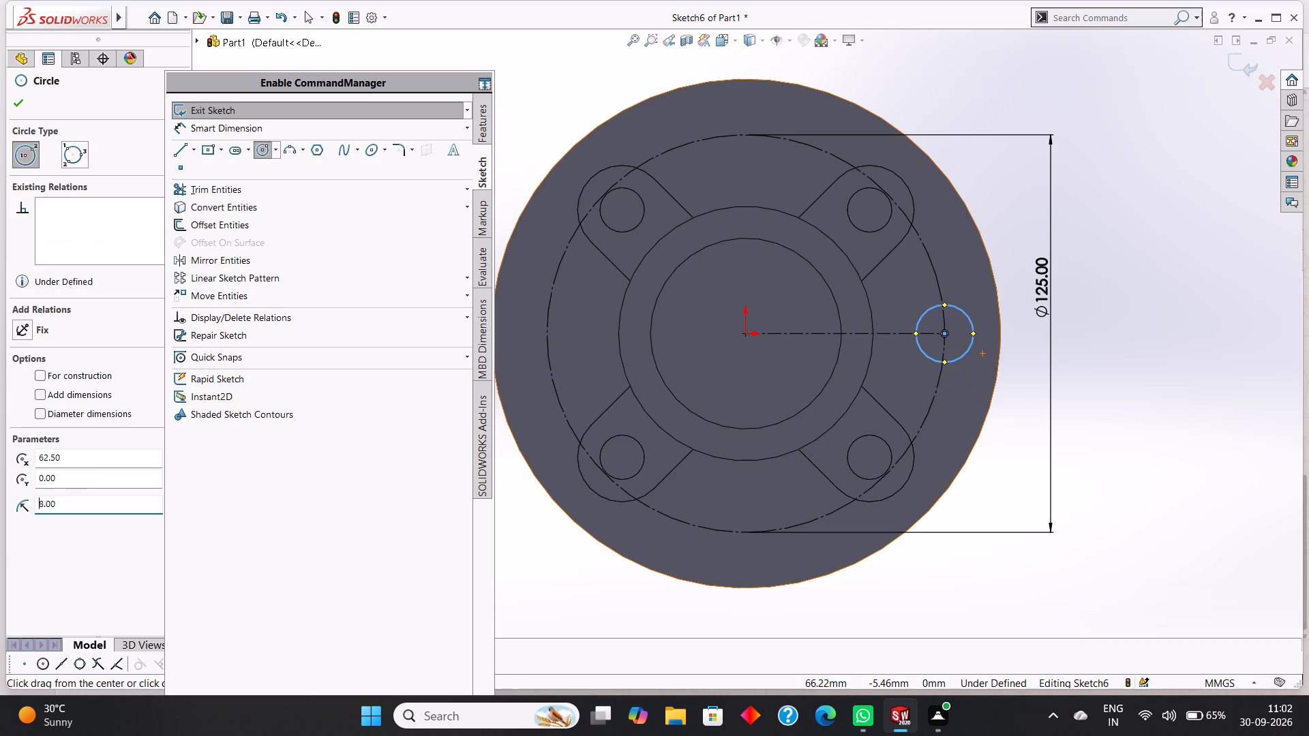
{"action": "left_click", "coordinate": [22, 105]}
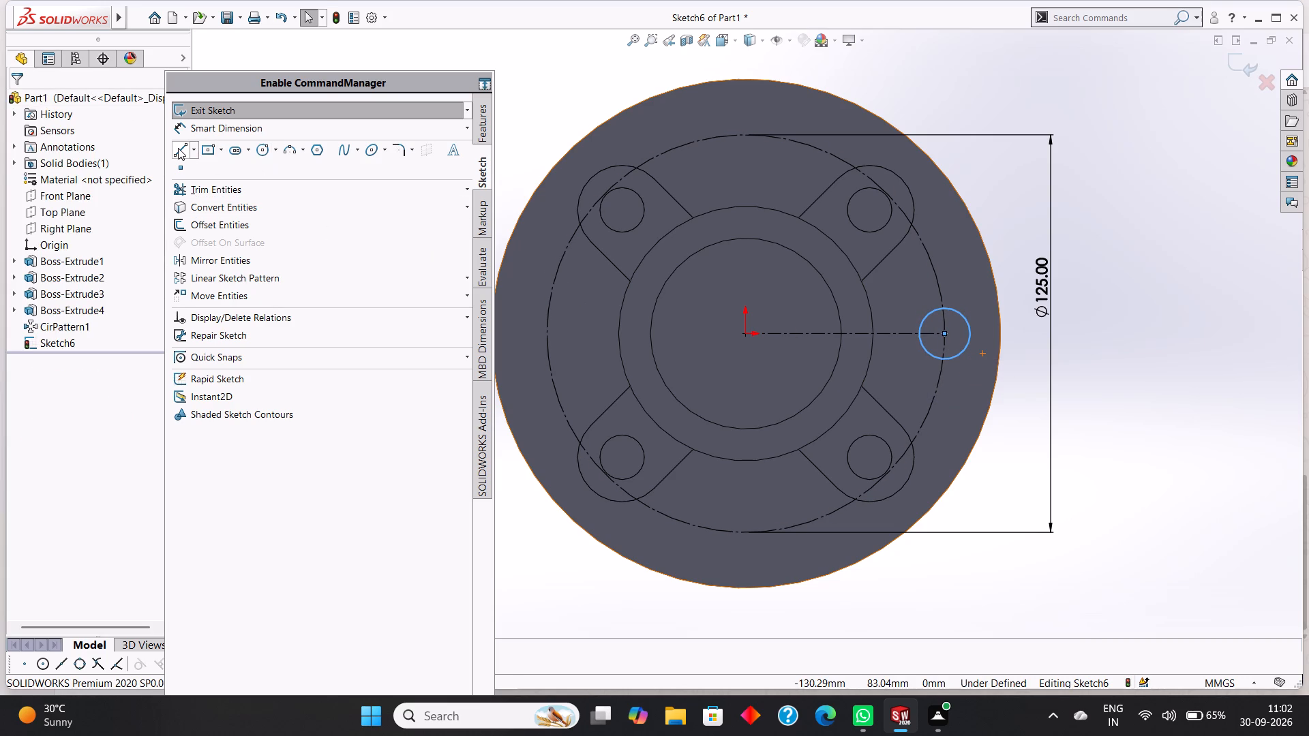
Draw a horizontal line from the top of the 8 mm radius circle outward to the flange's outer edge.
{"action": "left_click", "coordinate": [178, 148]}
{"action": "left_click", "coordinate": [944, 307]}
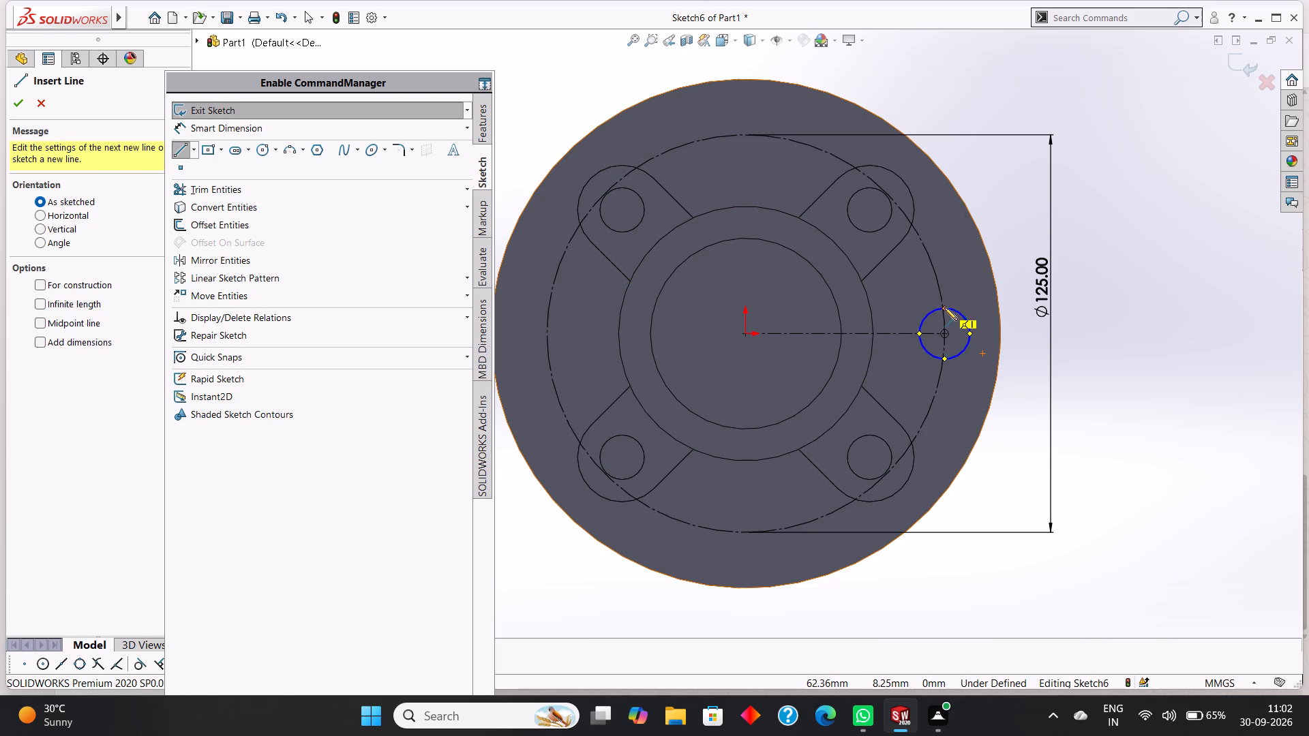
{"action": "scroll", "coordinate": [1000, 307], "scroll_direction": "down", "scroll_amount": 2}
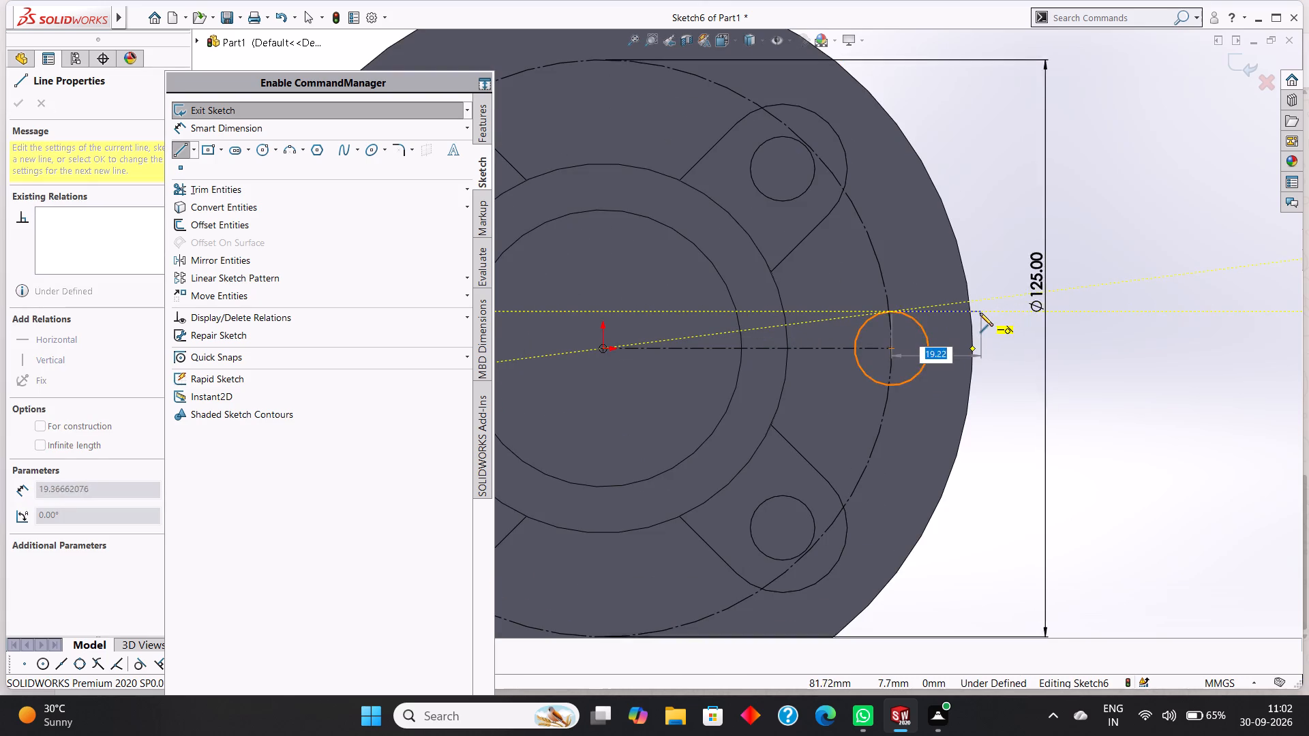
{"action": "left_click", "coordinate": [972, 312]}
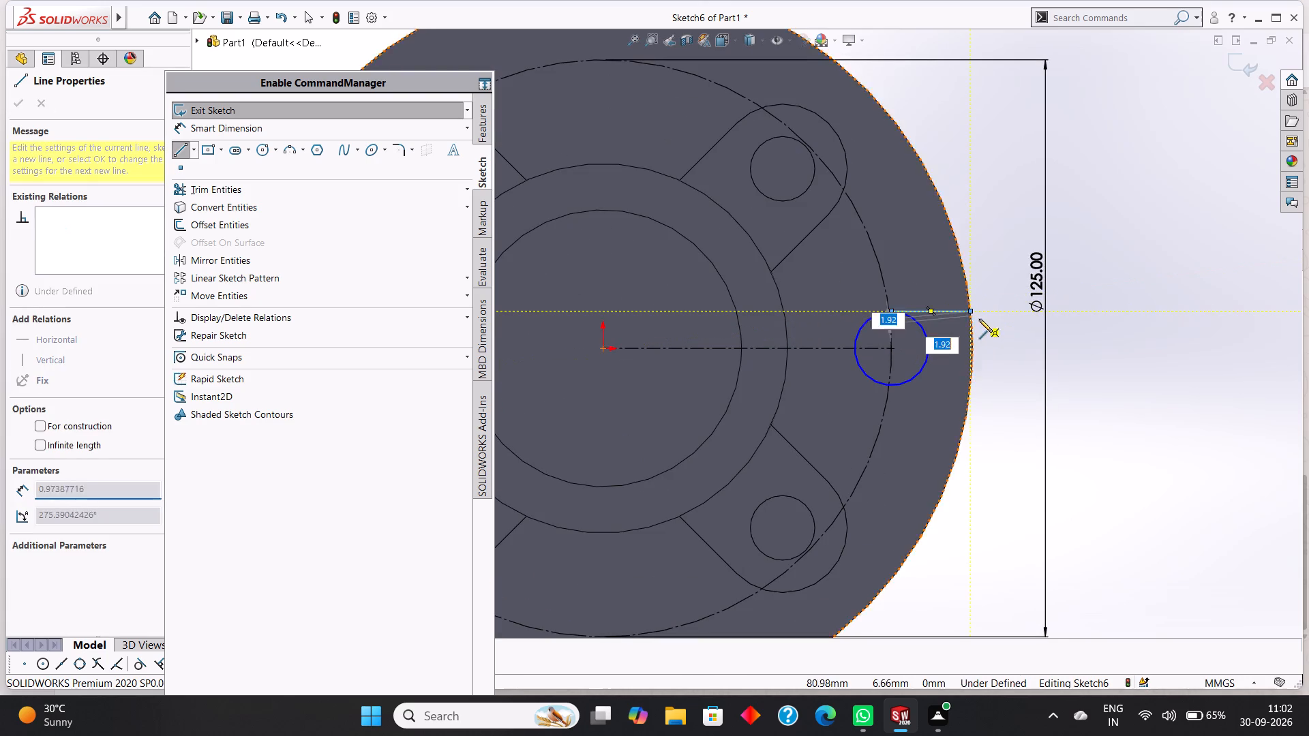
{"action": "right_click", "coordinate": [982, 321]}
{"action": "left_click", "coordinate": [1004, 328]}
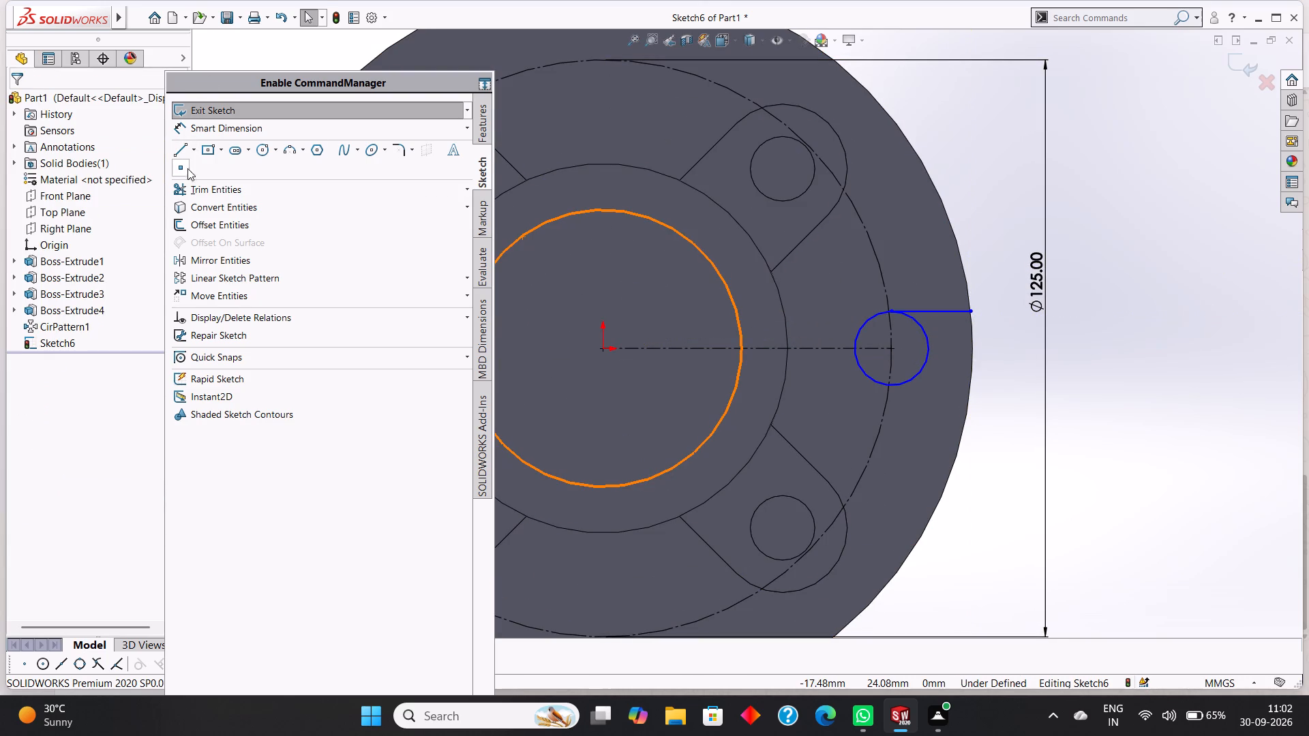
Draw a horizontal line about 17.1 mm long from the bottom of the 8 mm radius circle outward to the flange's outer edge.
{"action": "left_click", "coordinate": [183, 151]}
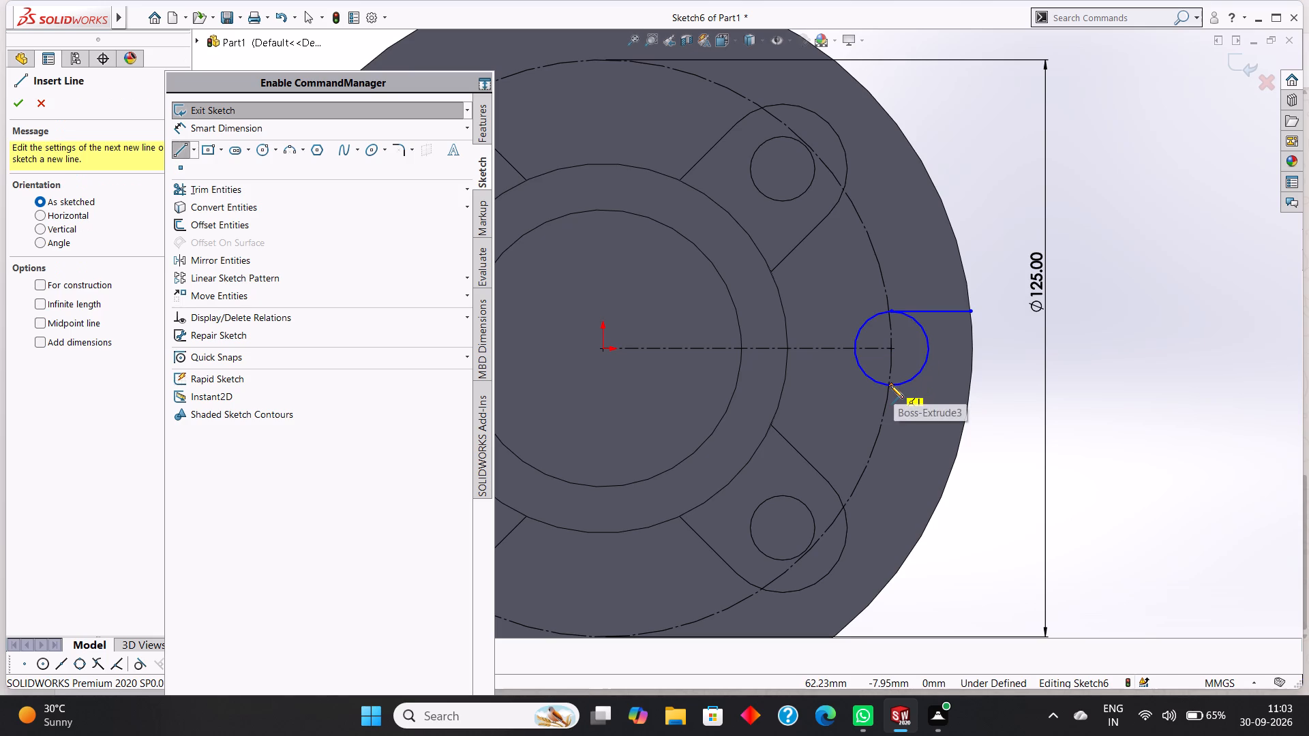
{"action": "left_click", "coordinate": [890, 385]}
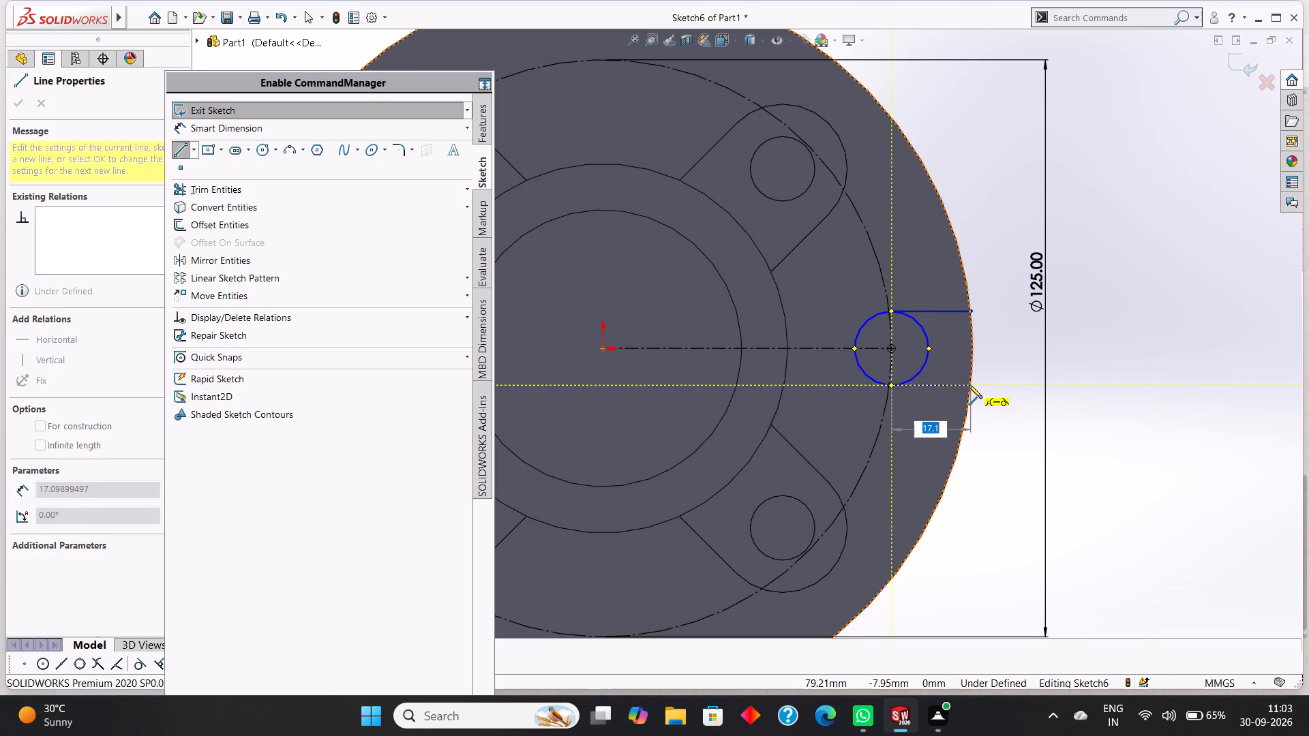
{"action": "left_click", "coordinate": [969, 385]}
{"action": "right_click", "coordinate": [1010, 376]}
{"action": "left_click", "coordinate": [1032, 385]}
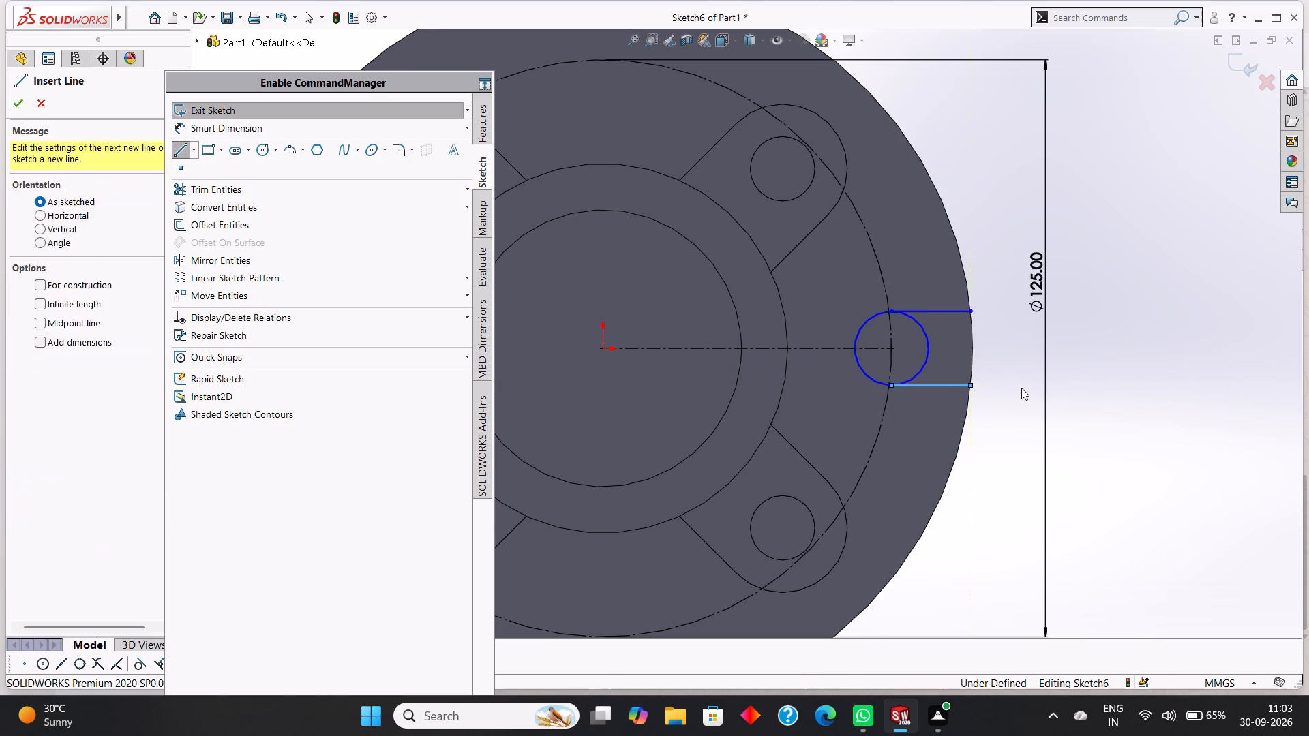
Sketch an 80 mm radius circle centred on the origin, coincident with the flange's outer edge.
{"action": "scroll", "coordinate": [1017, 388], "scroll_direction": "up", "scroll_amount": 4}
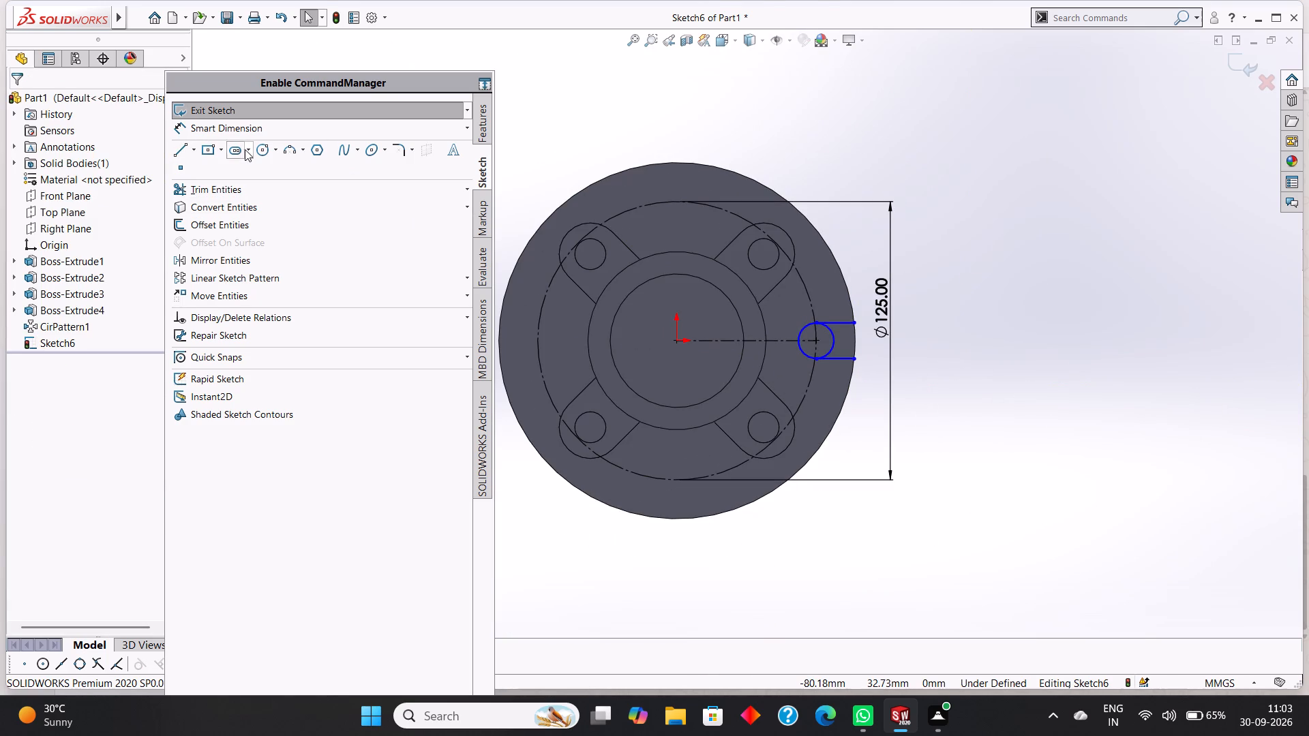
{"action": "left_click", "coordinate": [260, 149]}
{"action": "left_click_drag", "start_coordinate": [677, 339], "coordinate": [774, 381]}
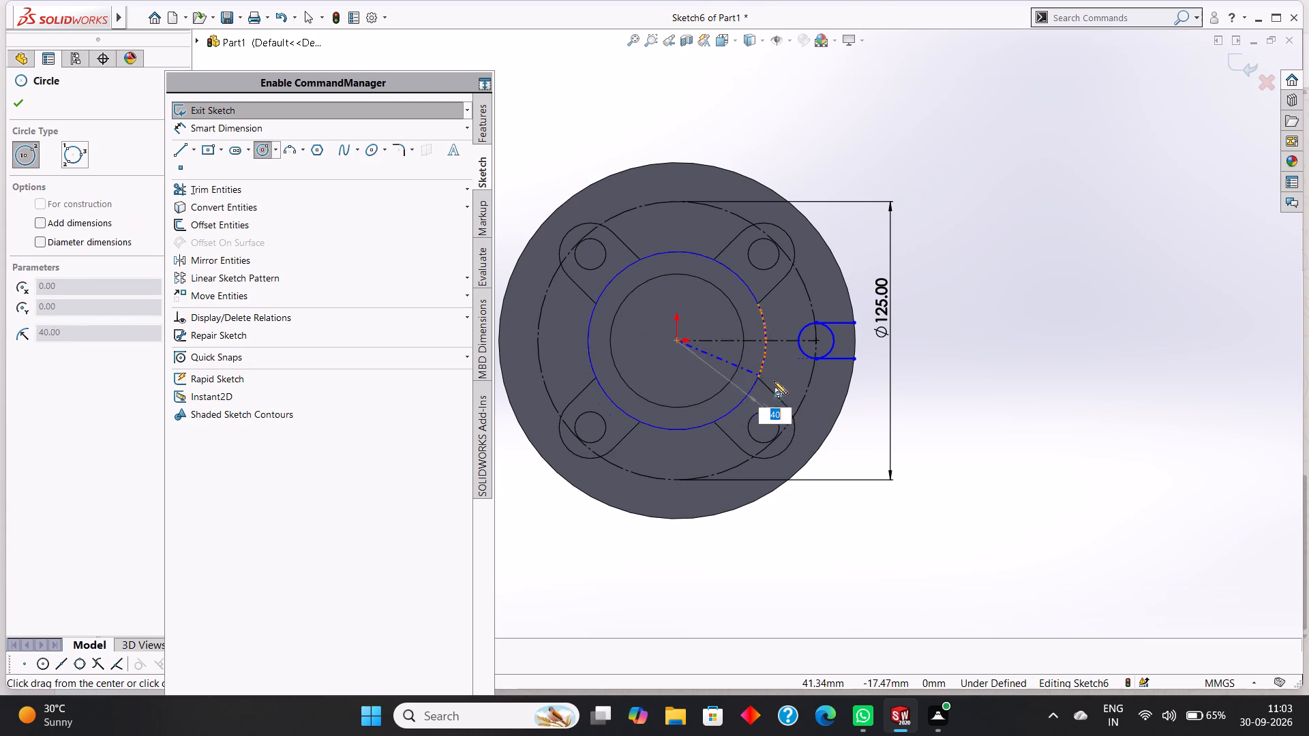
{"action": "left_click_drag", "start_coordinate": [774, 381], "coordinate": [842, 403]}
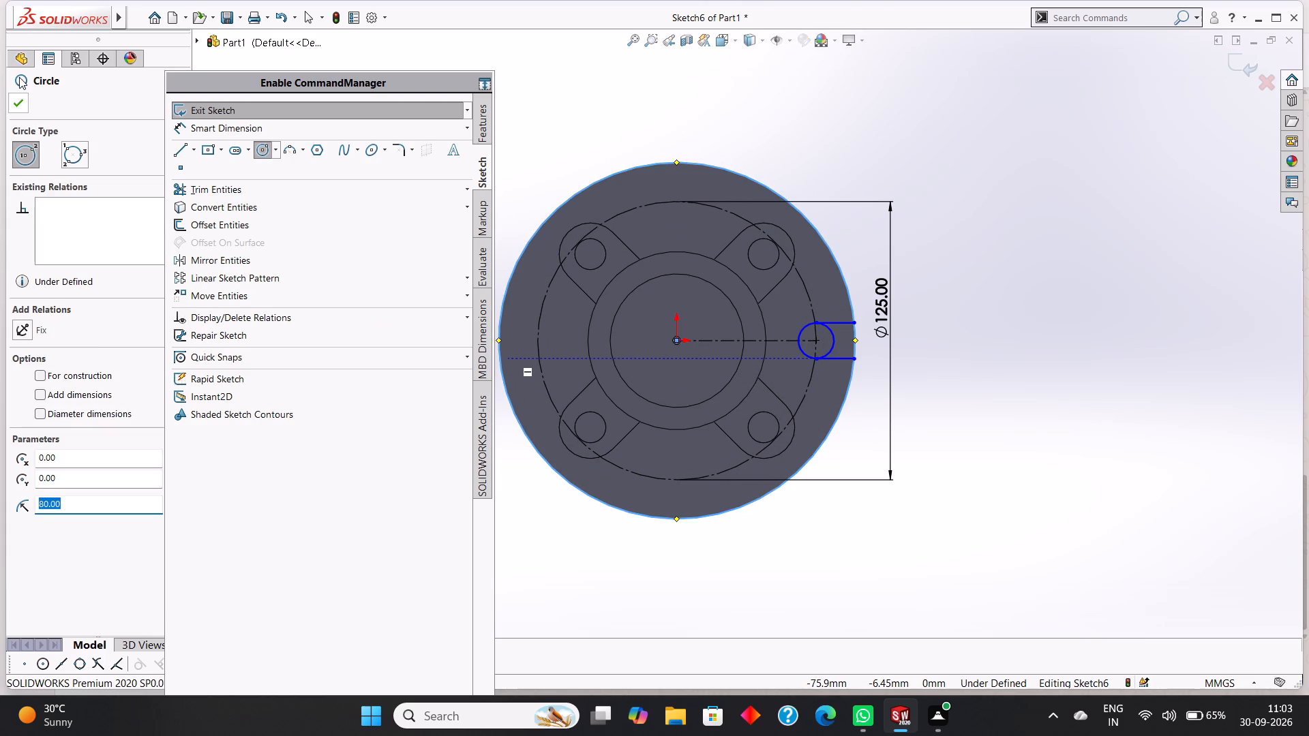
{"action": "left_click", "coordinate": [22, 102]}
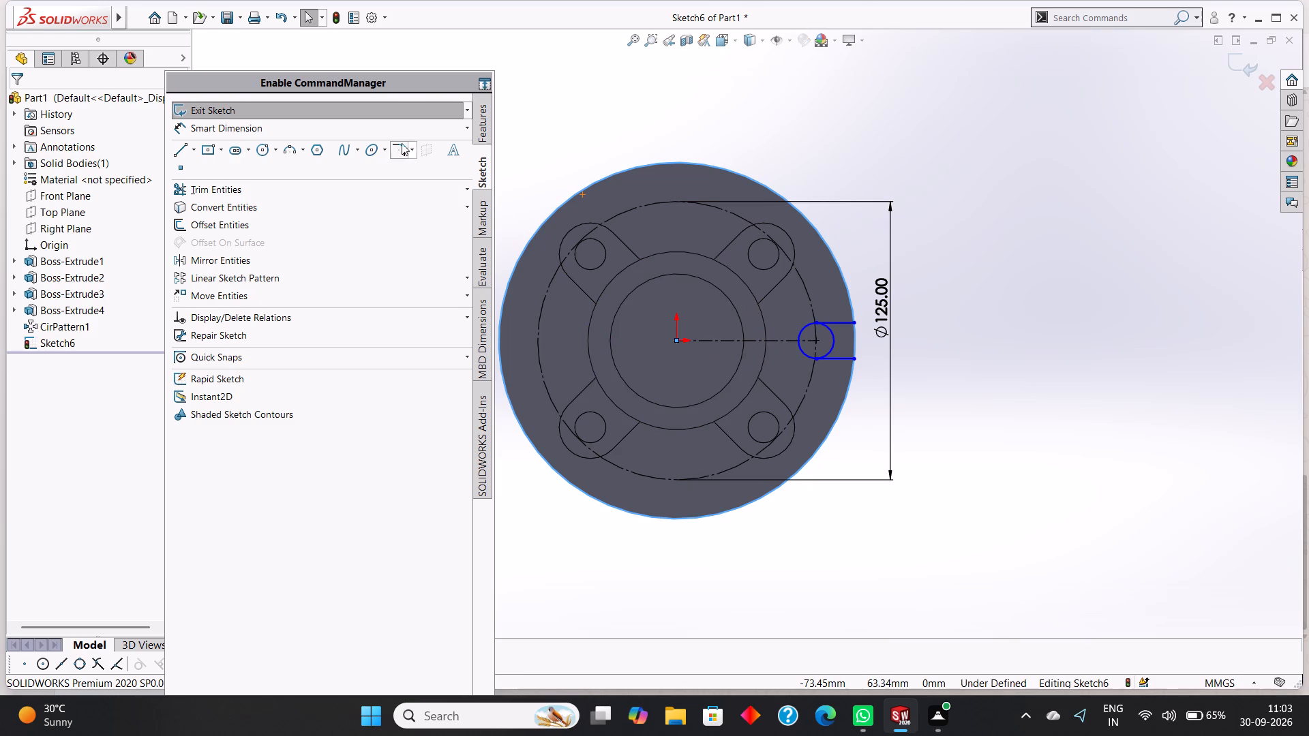
Using Trim to closest, remove the outward-facing half of the 8 mm radius circle and the 80 mm radius circle's portion outside the slot.
{"action": "left_click", "coordinate": [237, 190]}
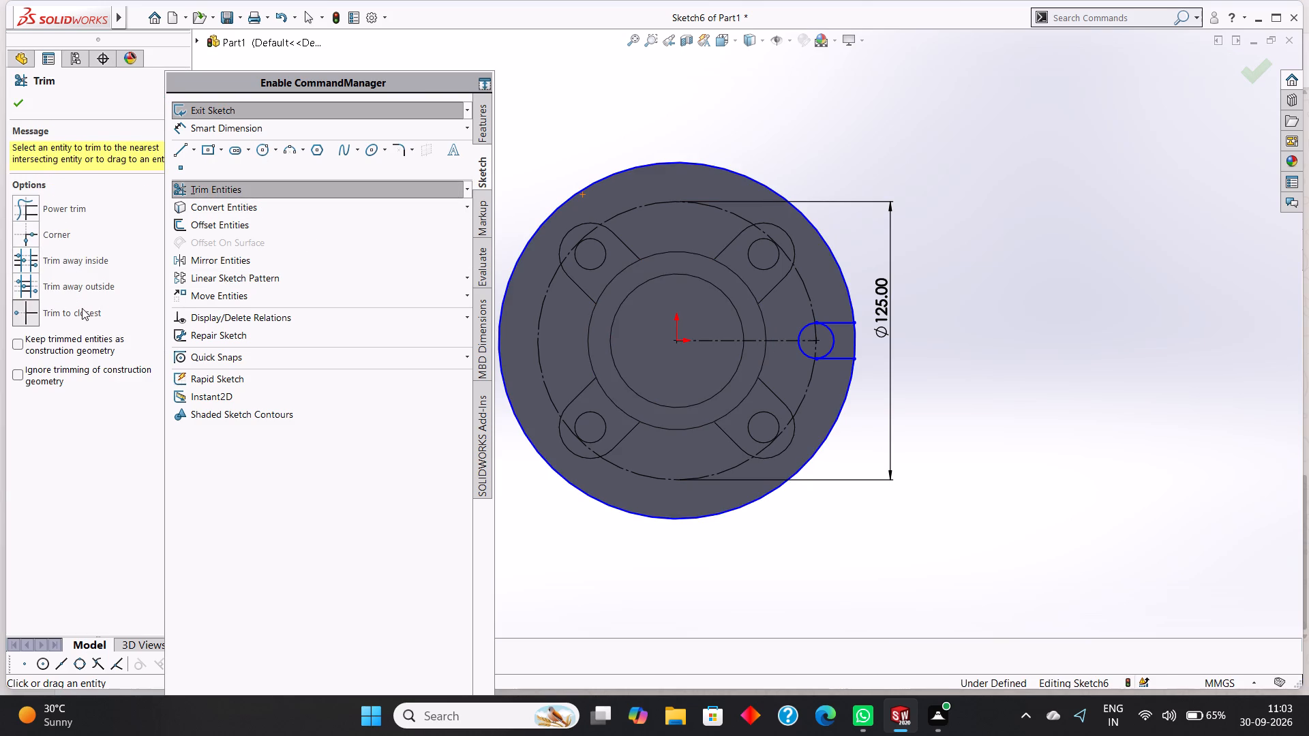
{"action": "left_click", "coordinate": [82, 308]}
{"action": "scroll", "coordinate": [919, 361], "scroll_direction": "down", "scroll_amount": 3}
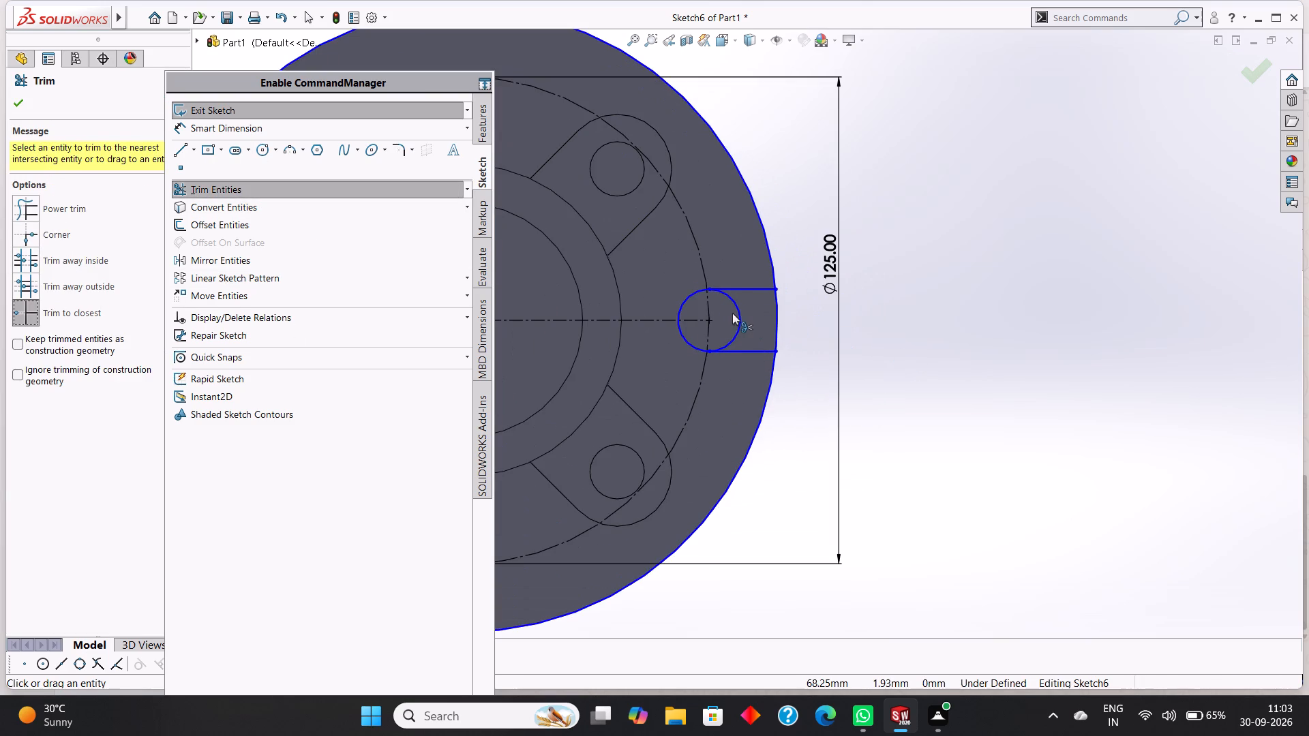
{"action": "left_click", "coordinate": [737, 313]}
{"action": "scroll", "coordinate": [742, 313], "scroll_direction": "up", "scroll_amount": 3}
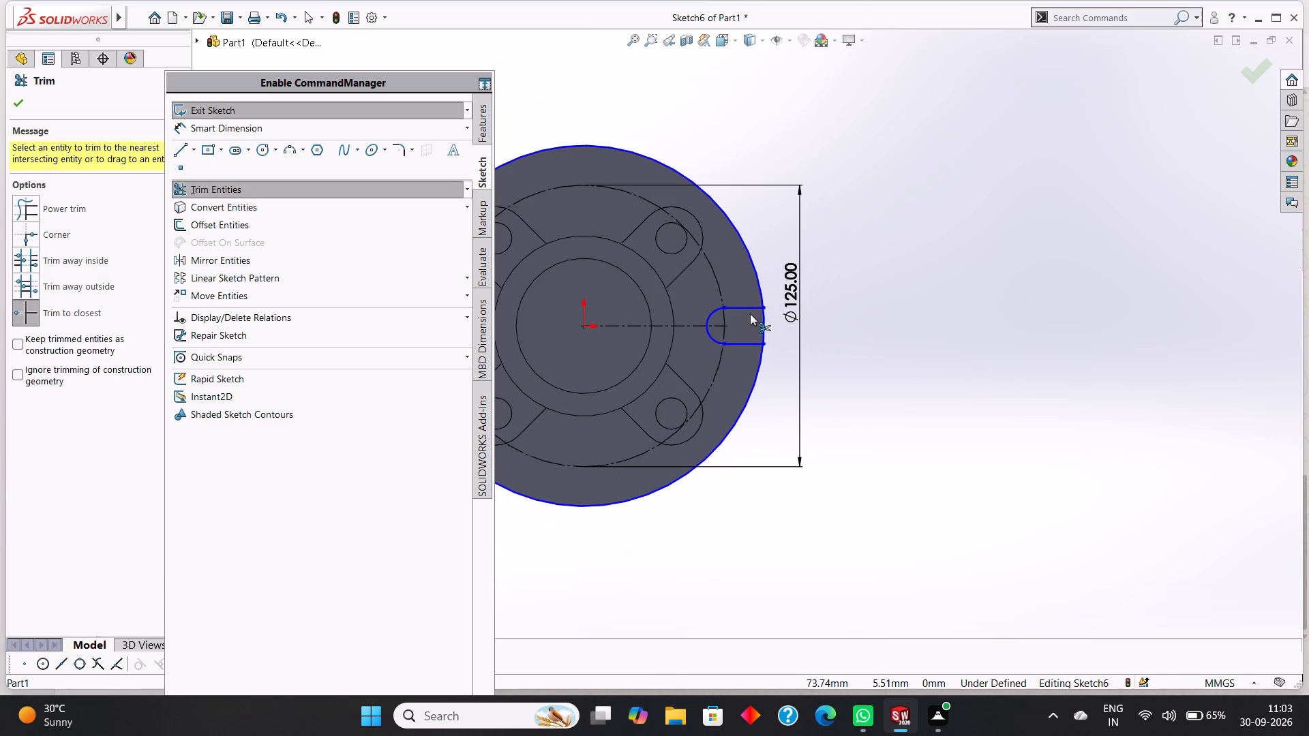
{"action": "scroll", "coordinate": [750, 313], "scroll_direction": "up", "scroll_amount": 2}
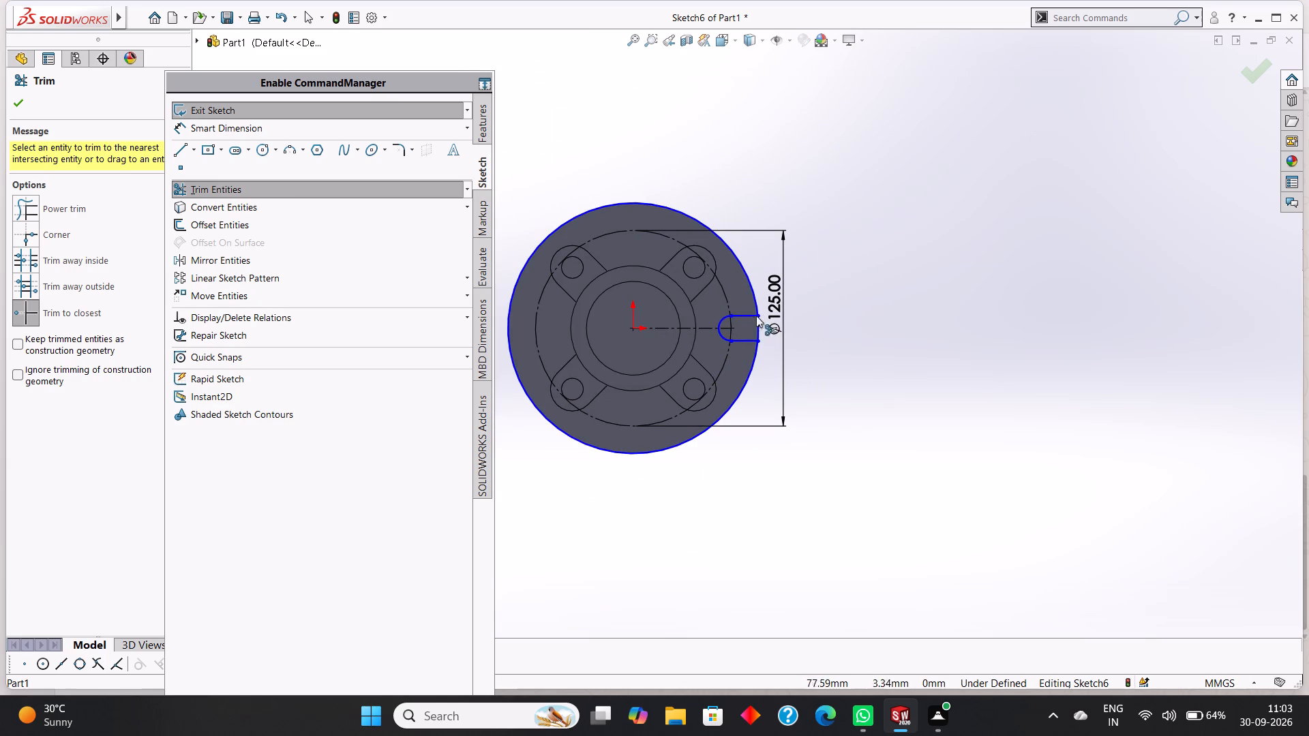
{"action": "left_click", "coordinate": [723, 241]}
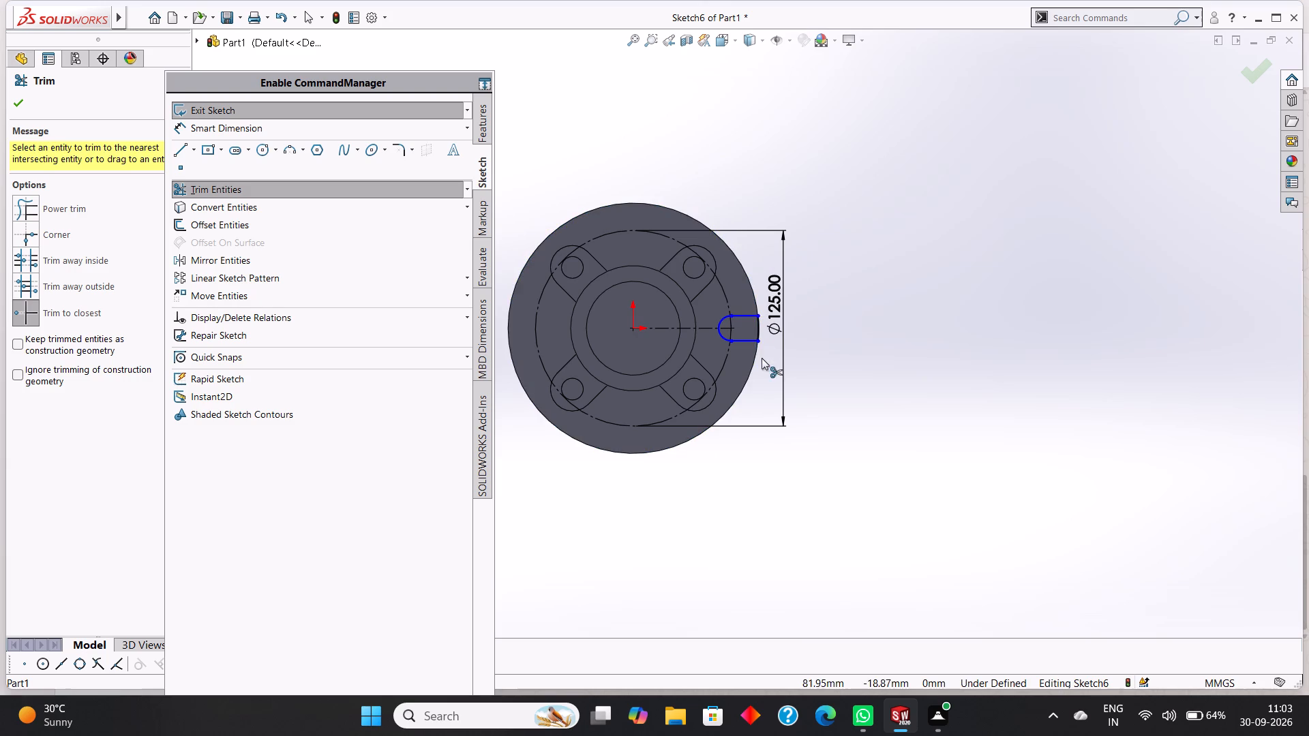
{"action": "scroll", "coordinate": [755, 335], "scroll_direction": "down", "scroll_amount": 12}
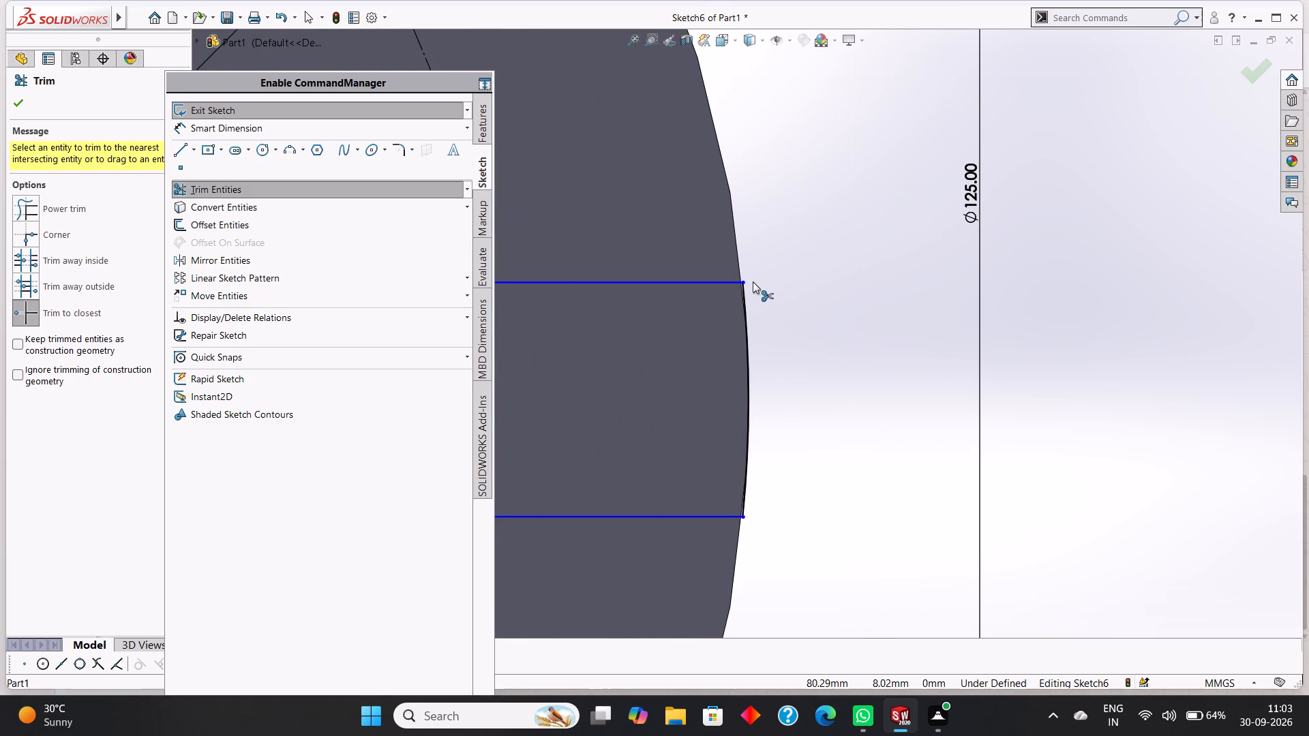
{"action": "scroll", "coordinate": [745, 282], "scroll_direction": "up", "scroll_amount": 10}
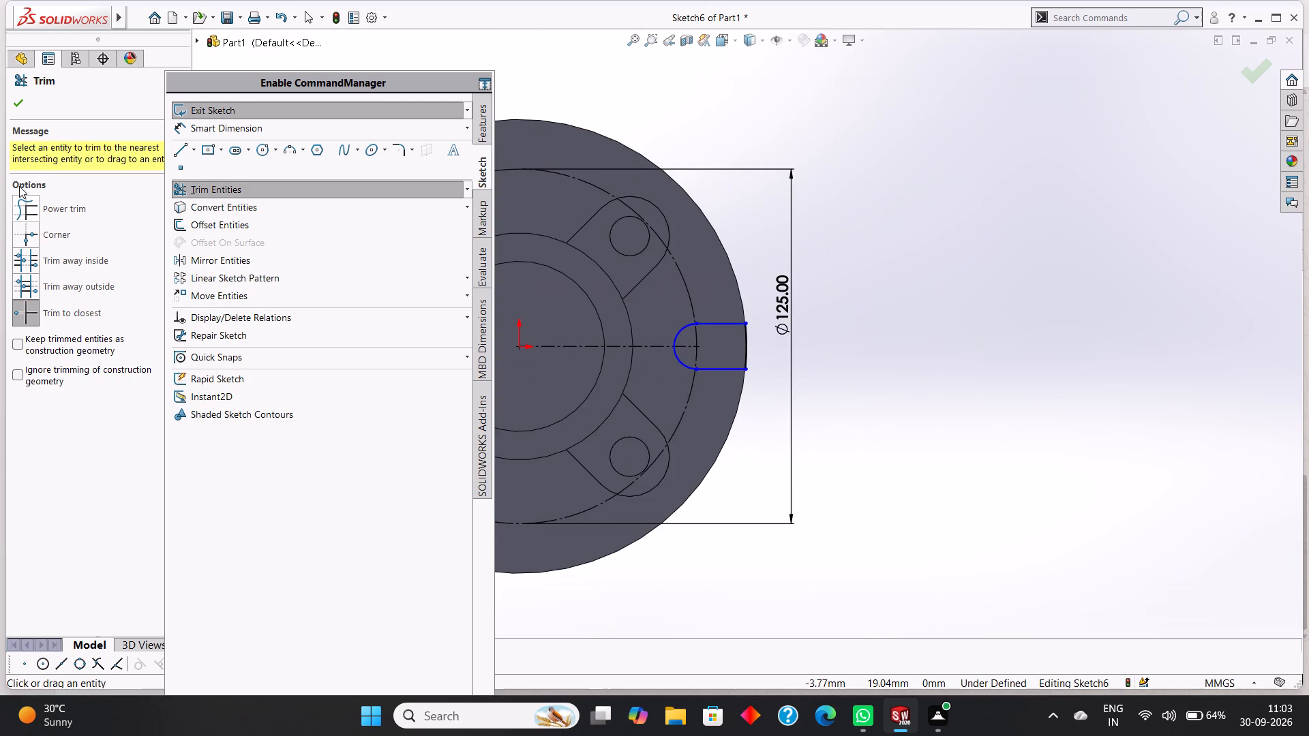
{"action": "left_click", "coordinate": [12, 106]}
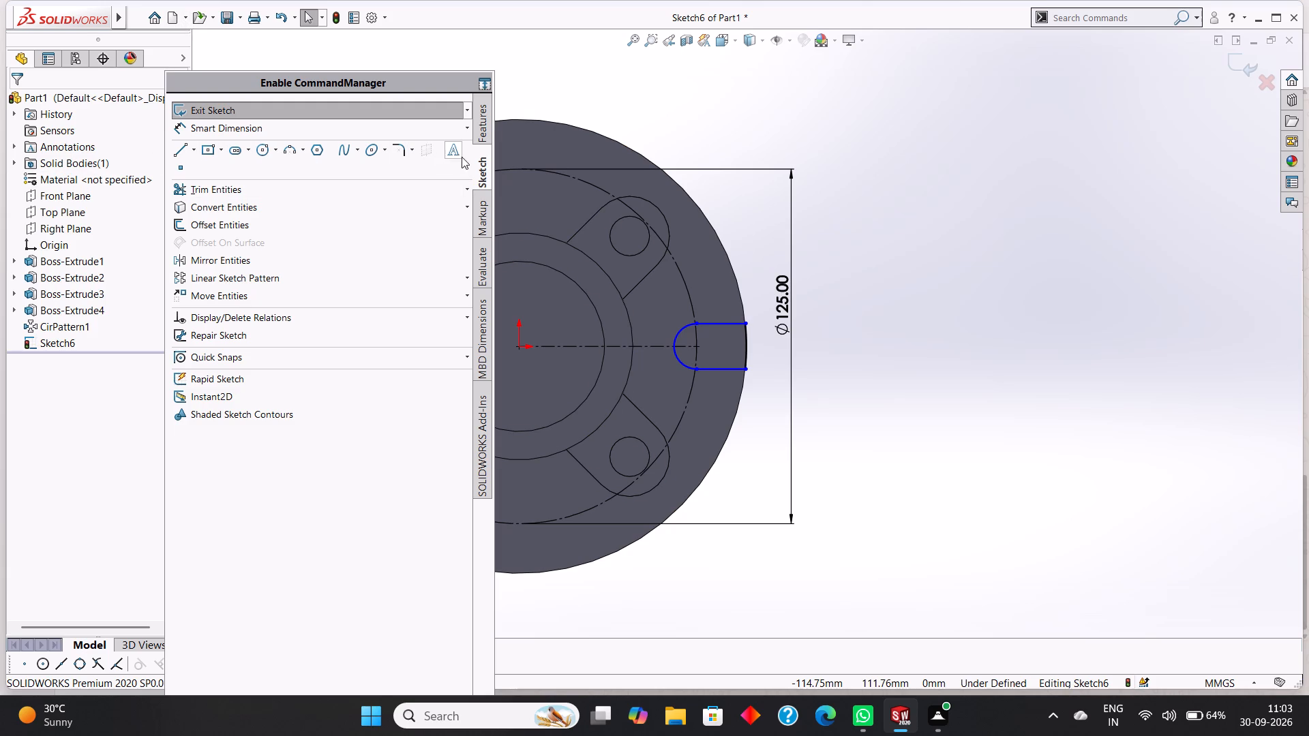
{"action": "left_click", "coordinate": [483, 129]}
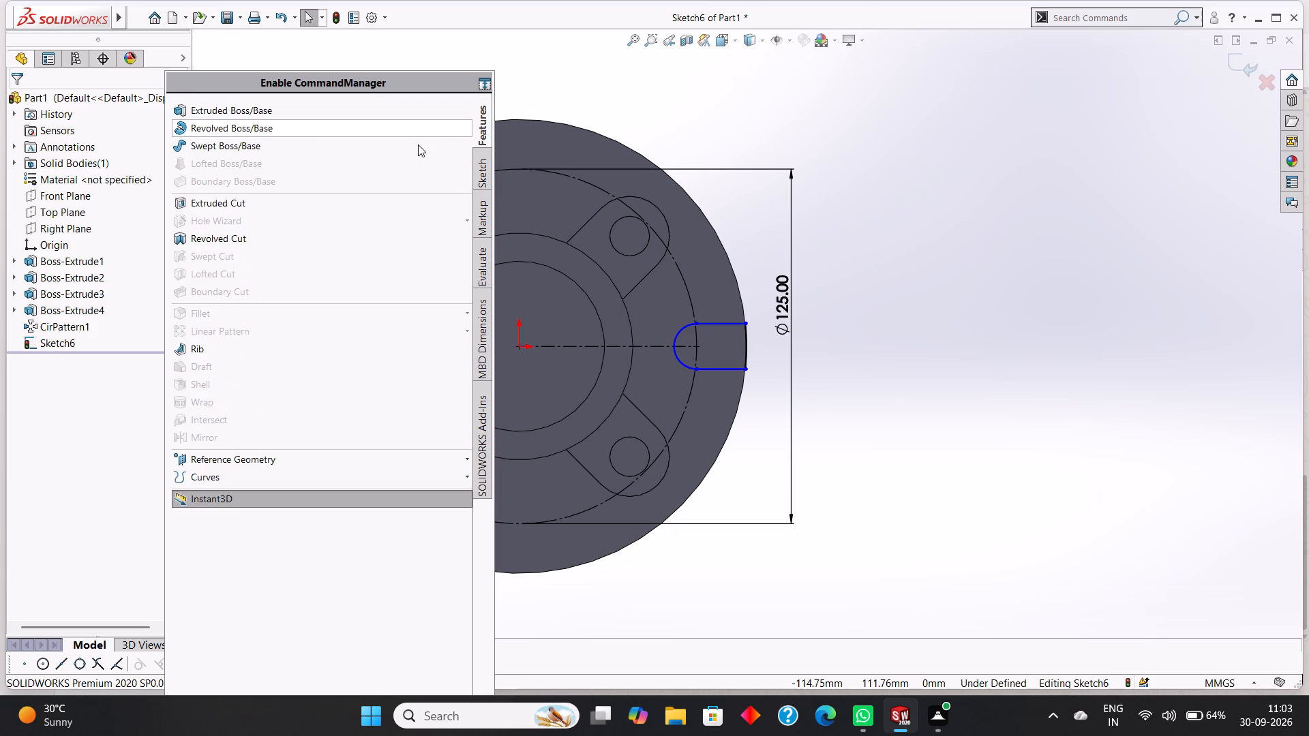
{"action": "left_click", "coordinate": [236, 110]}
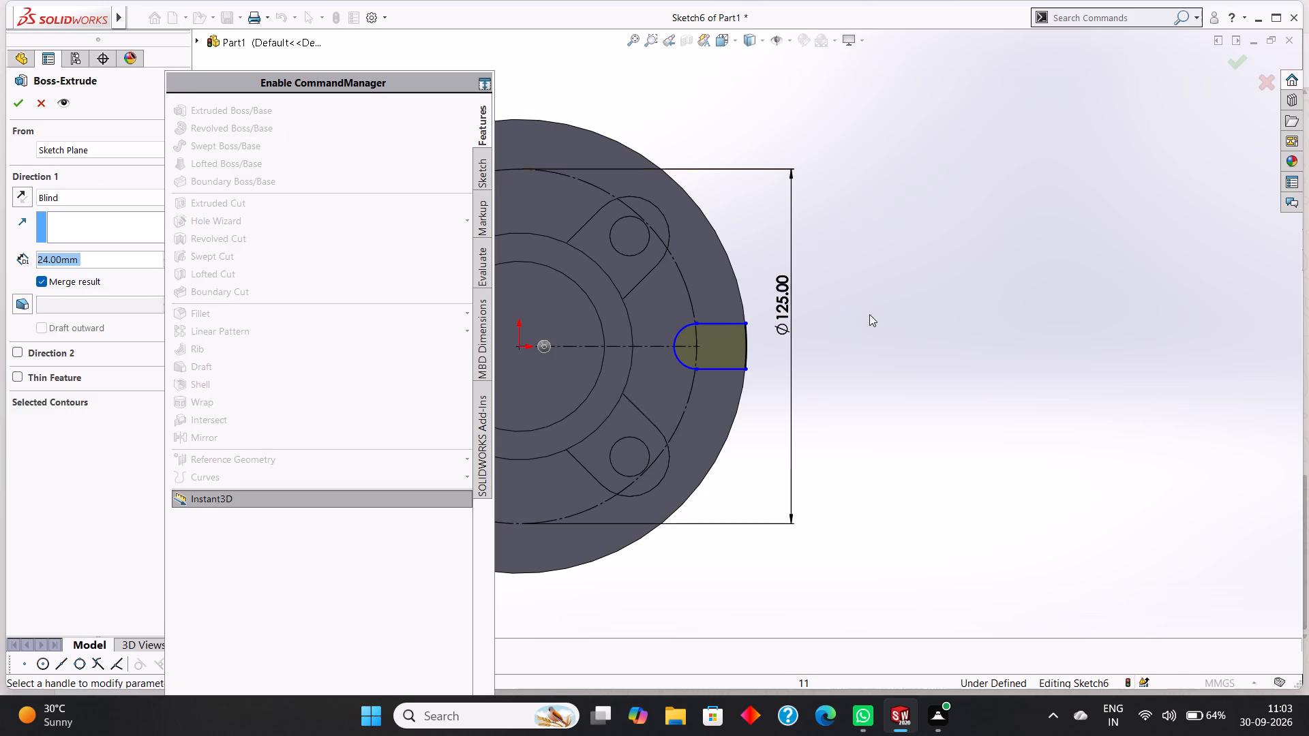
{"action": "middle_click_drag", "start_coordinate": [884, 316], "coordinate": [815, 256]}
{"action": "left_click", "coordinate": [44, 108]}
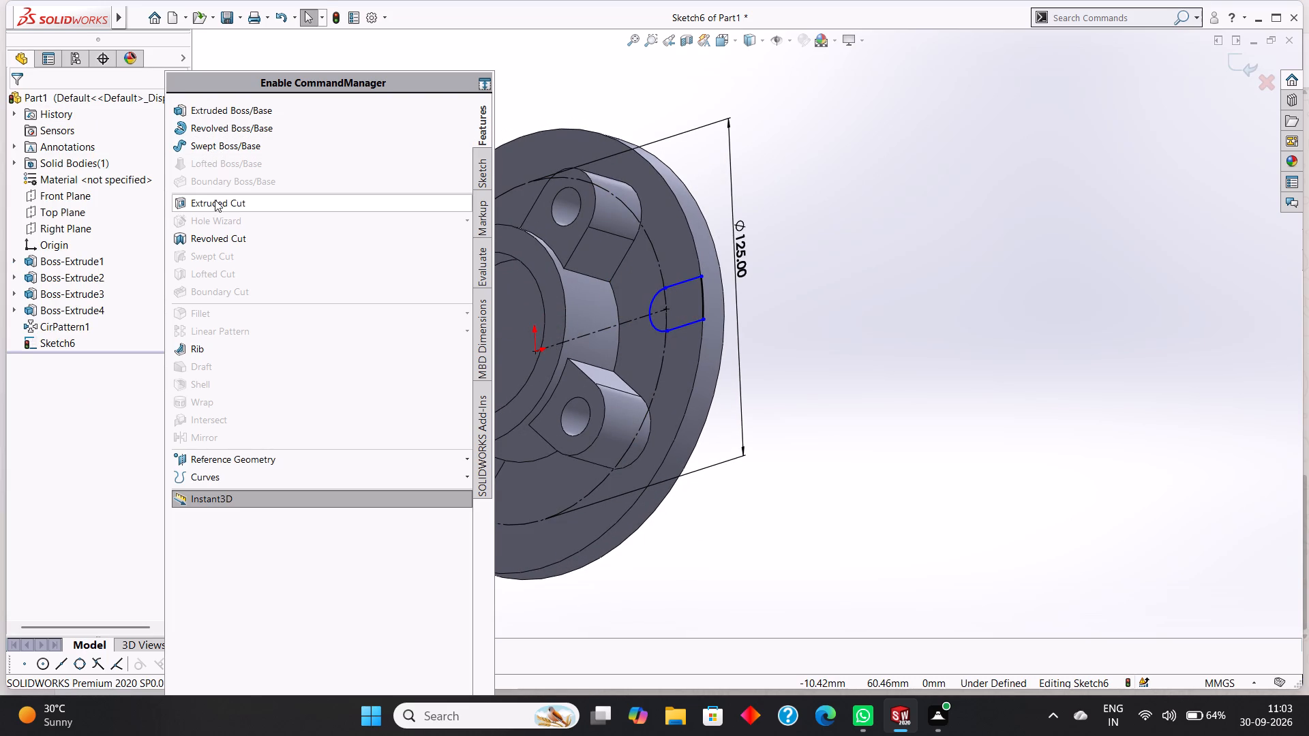
Cut the slot profile into the flange with a blind Extruded Cut 24 mm deep.
{"action": "left_click", "coordinate": [215, 200]}
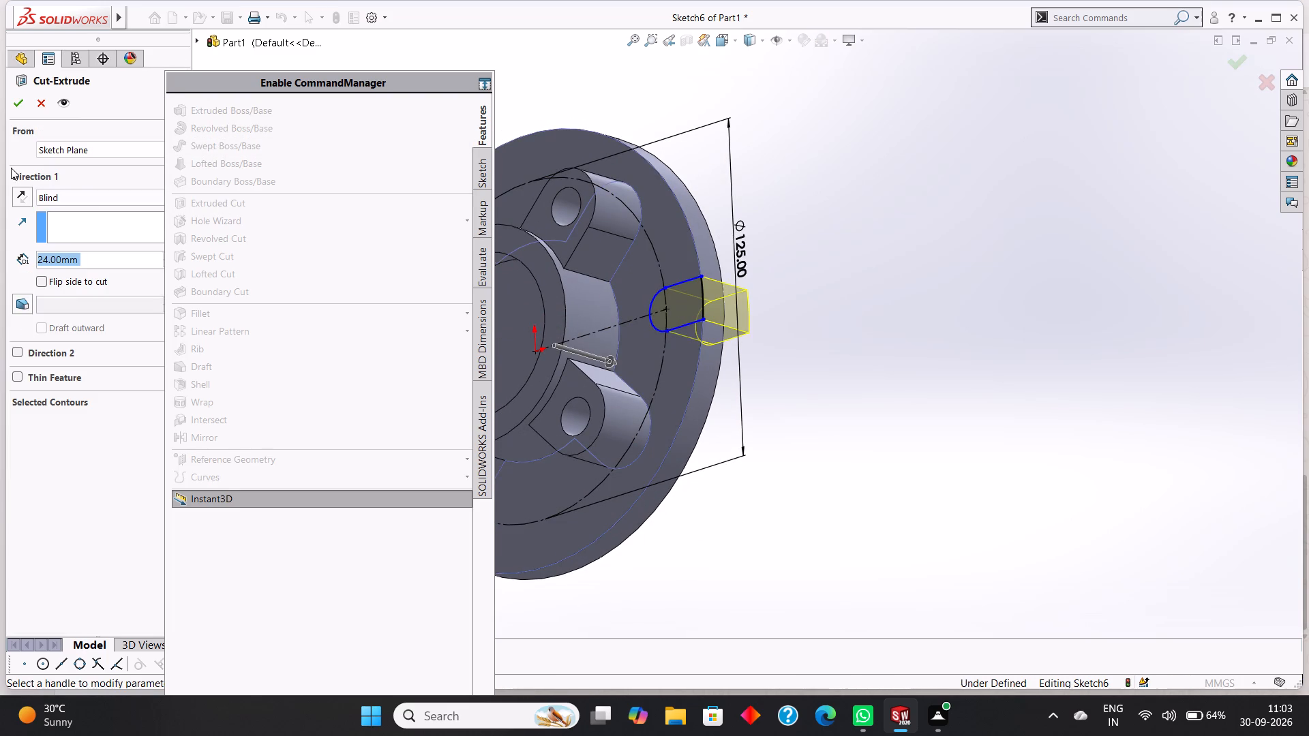
{"action": "left_click", "coordinate": [17, 109]}
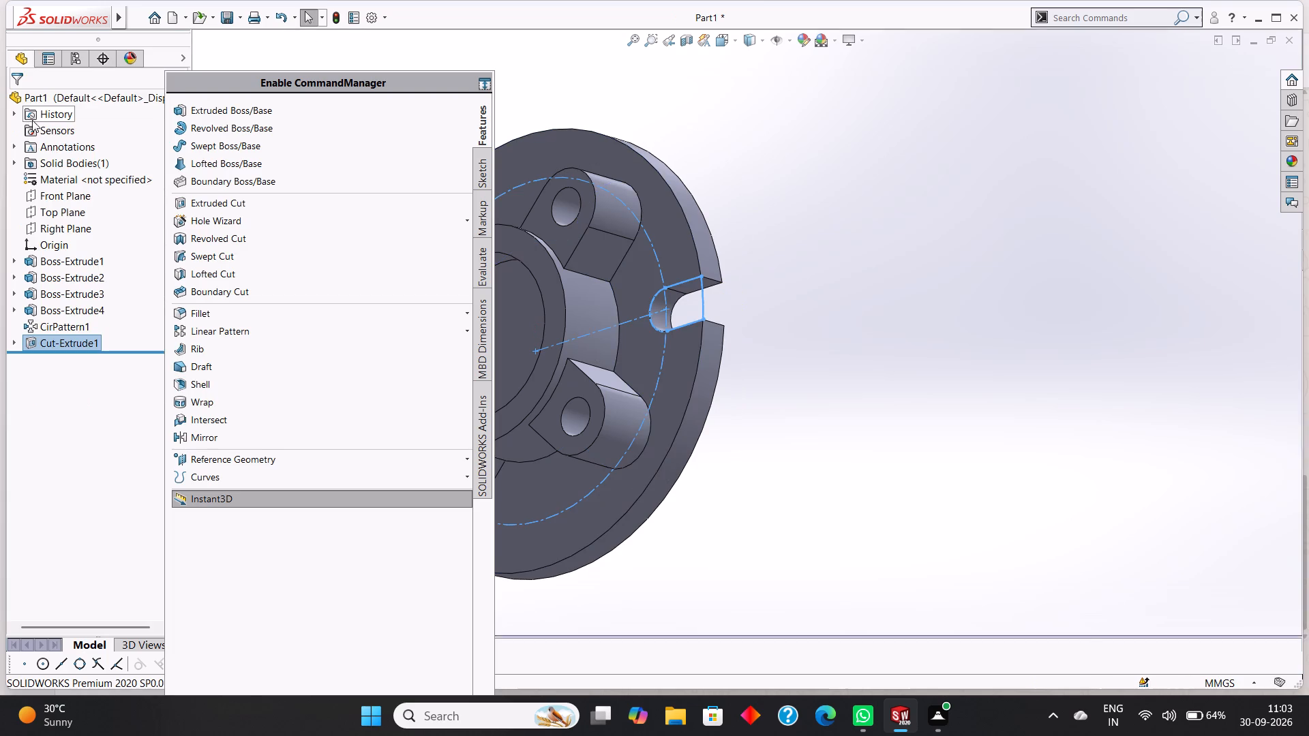
{"action": "left_click", "coordinate": [840, 307]}
Circular-pattern the edge slot cut around the central bore's cylindrical face with 4 equally spaced instances over 360 degrees.
{"action": "scroll", "coordinate": [840, 307], "scroll_direction": "up", "scroll_amount": 3}
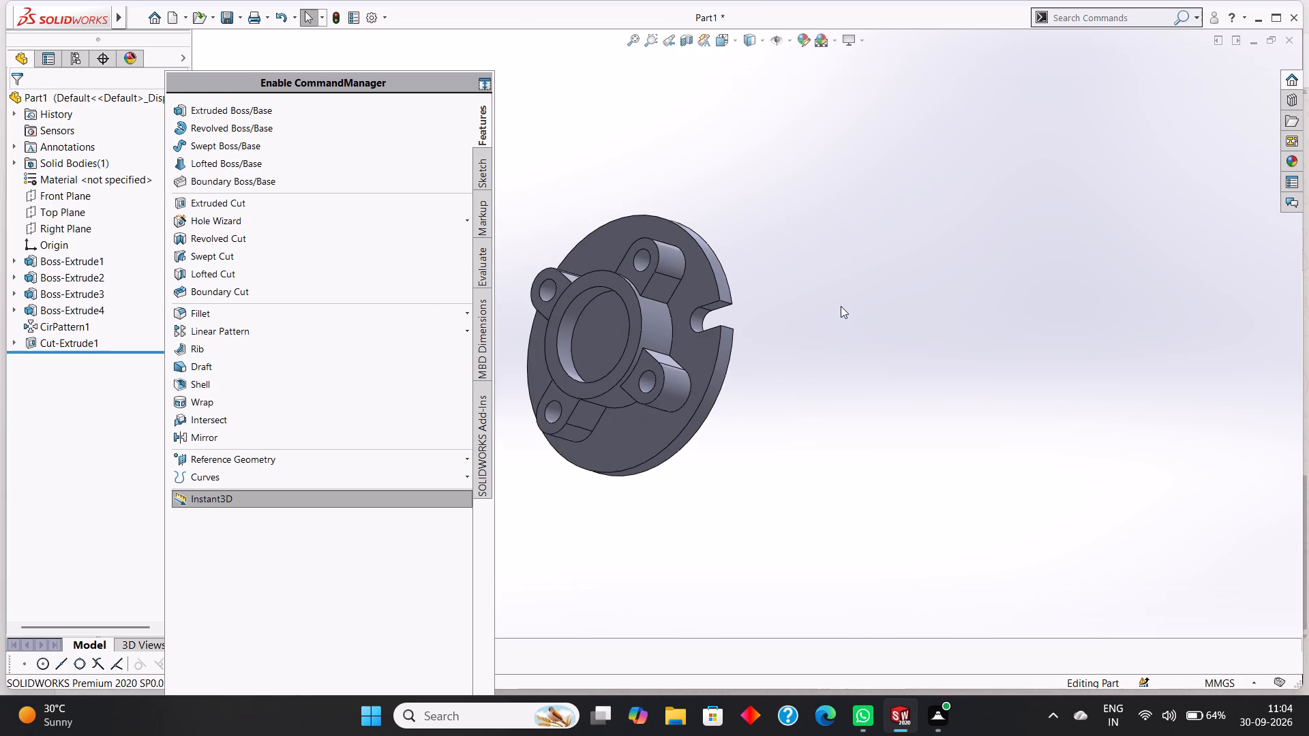
{"action": "middle_click_drag", "start_coordinate": [831, 324], "coordinate": [857, 323]}
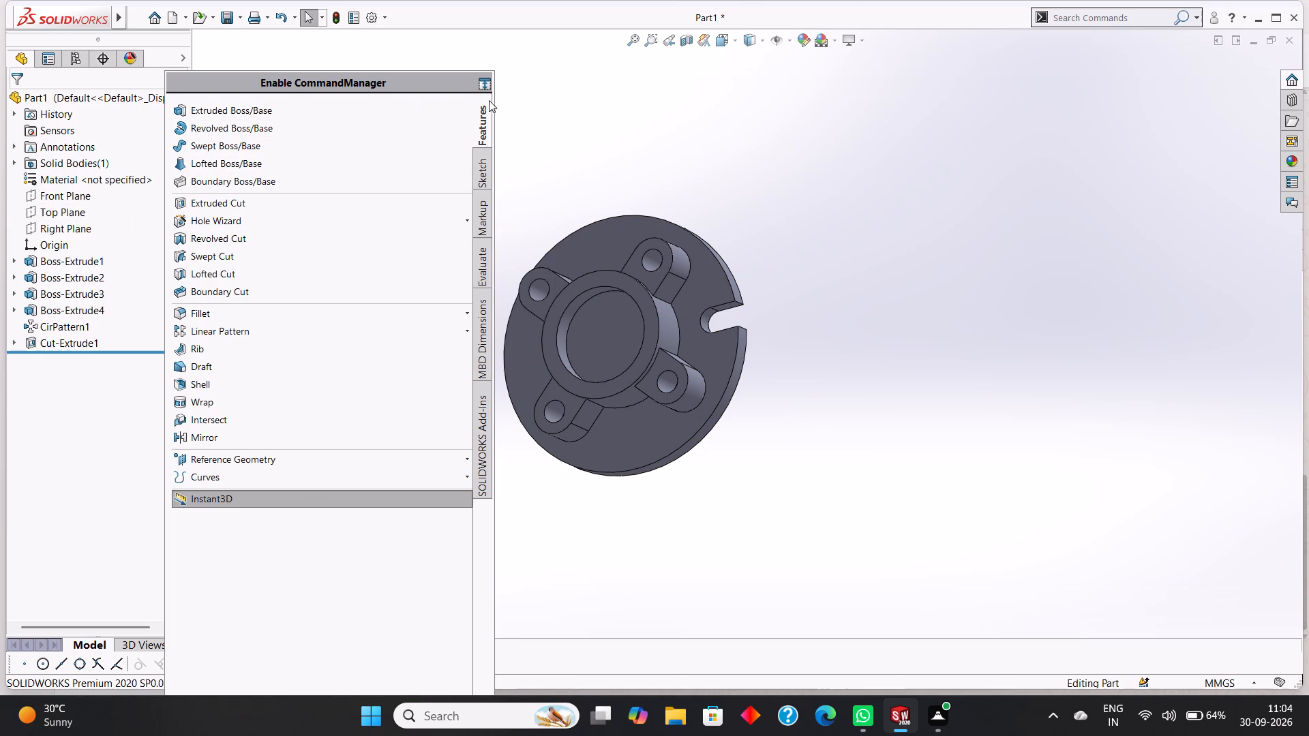
{"action": "left_click", "coordinate": [485, 161]}
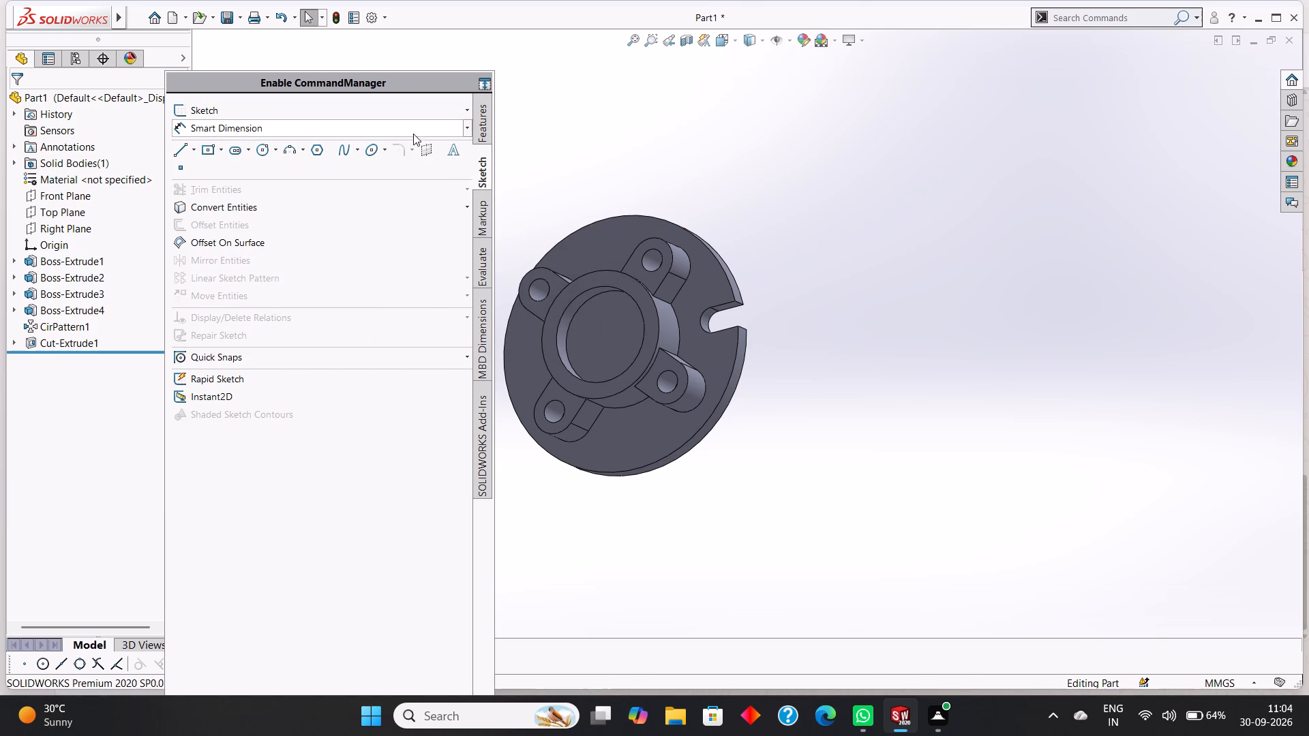
{"action": "left_click", "coordinate": [477, 134]}
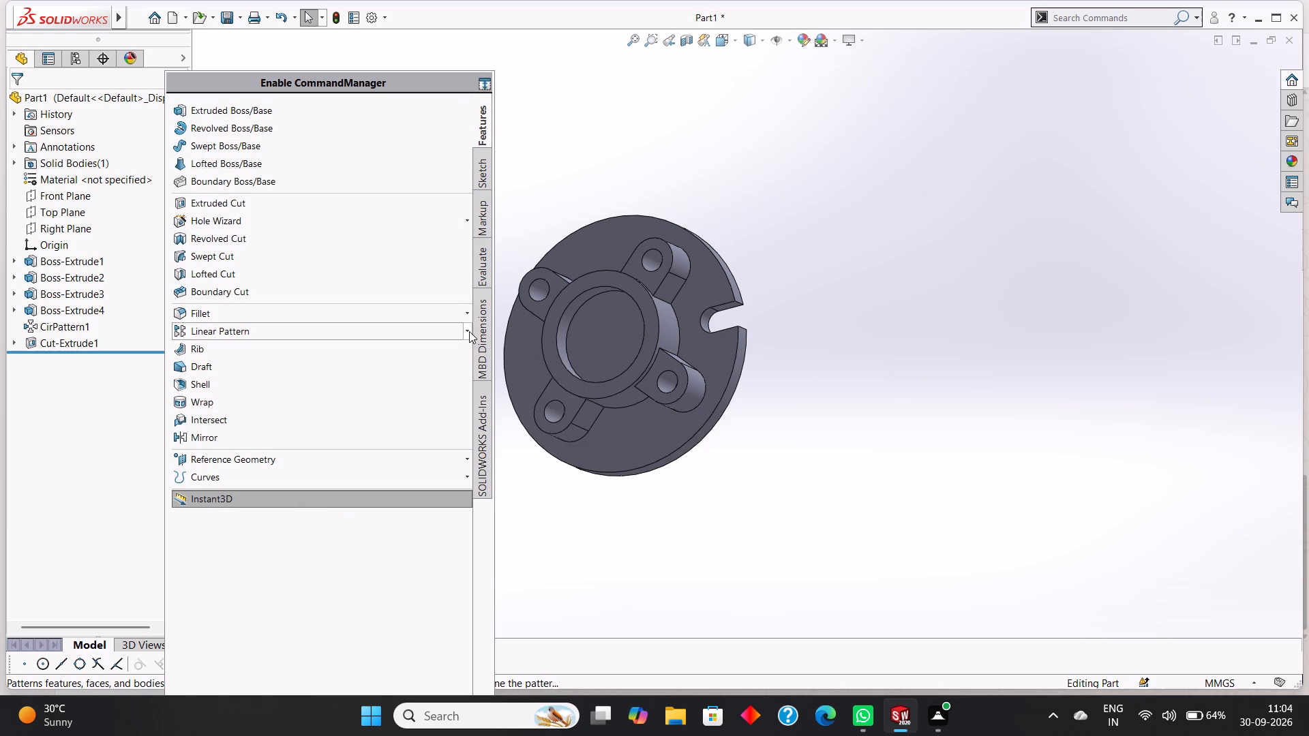
{"action": "left_click", "coordinate": [469, 331]}
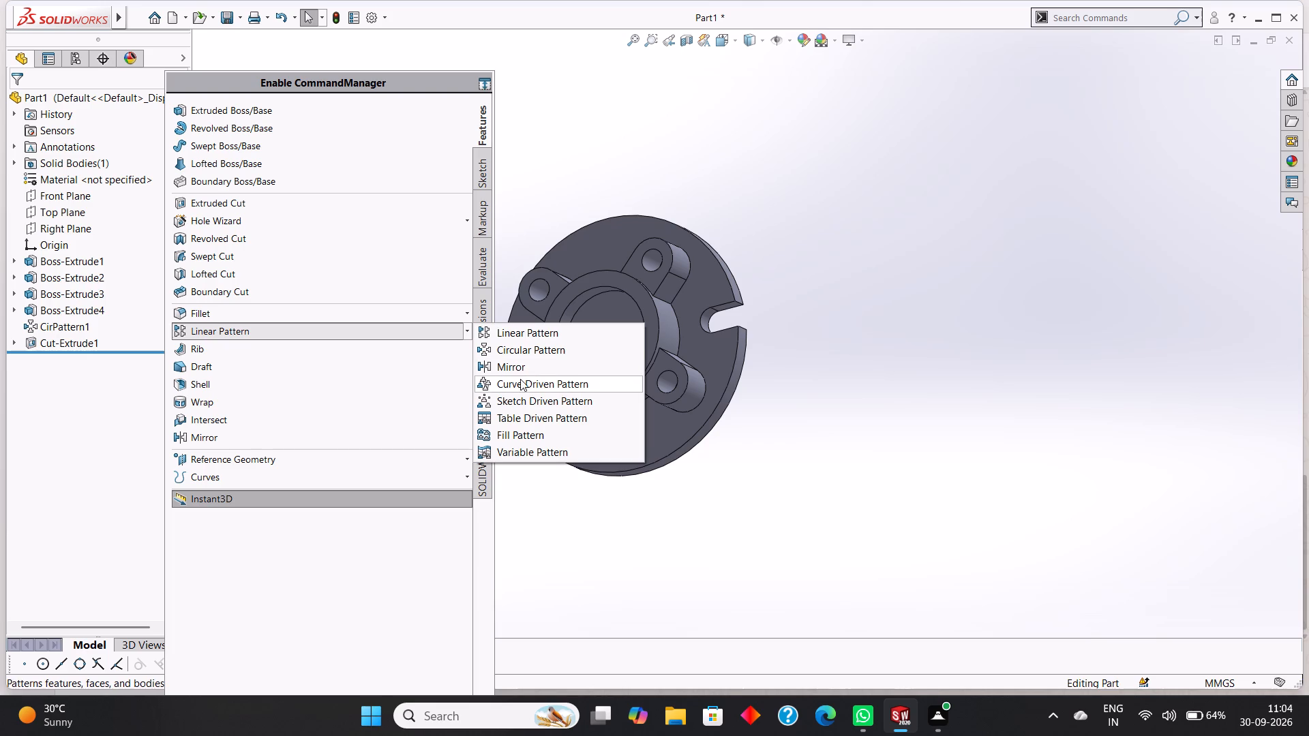
{"action": "left_click", "coordinate": [523, 350]}
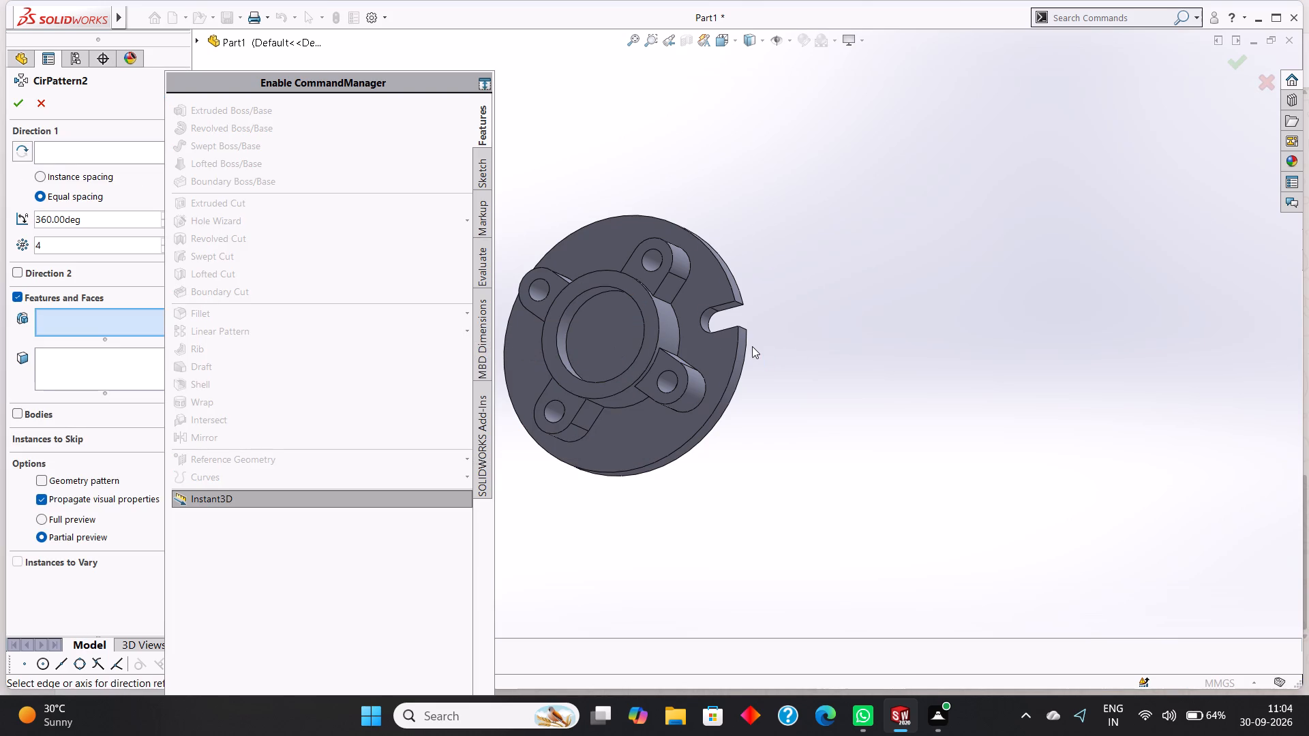
{"action": "middle_click_drag", "start_coordinate": [755, 346], "coordinate": [791, 352]}
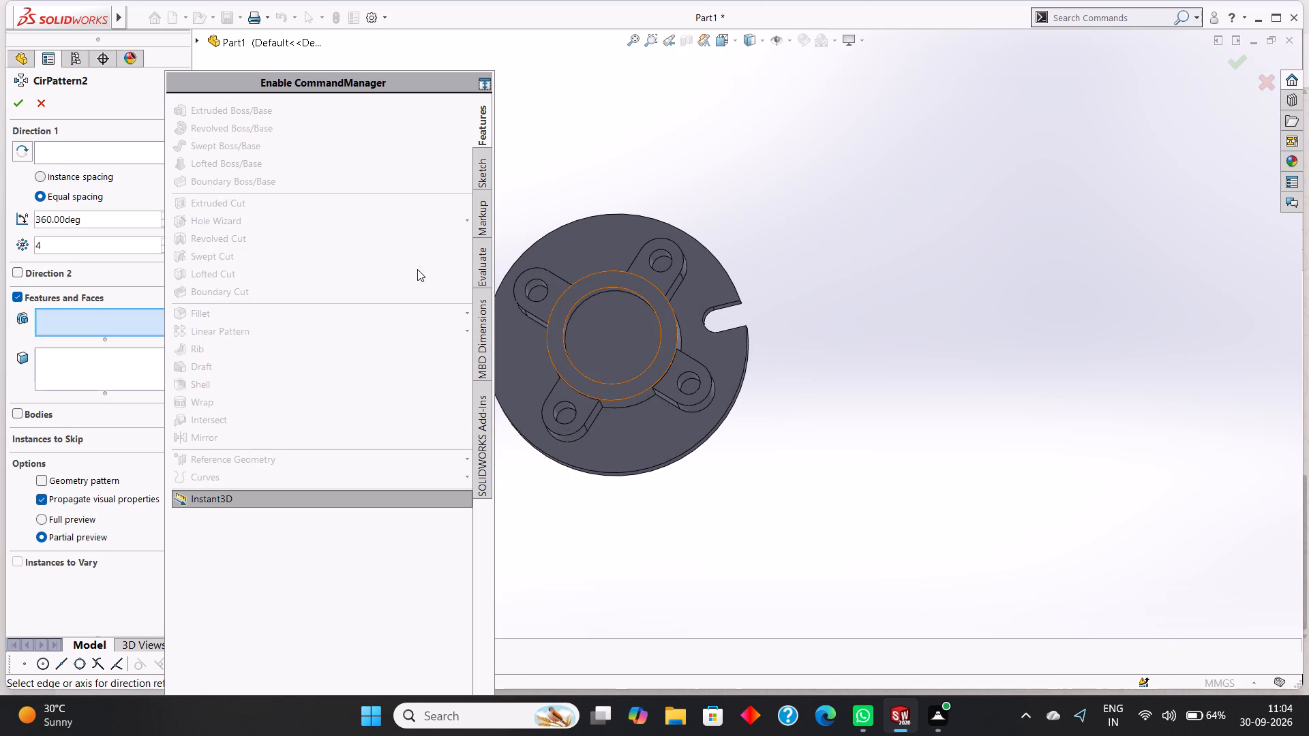
{"action": "middle_click_drag", "start_coordinate": [864, 322], "coordinate": [815, 321]}
{"action": "scroll", "coordinate": [729, 311], "scroll_direction": "down", "scroll_amount": 5}
{"action": "left_click", "coordinate": [719, 297]}
{"action": "scroll", "coordinate": [916, 336], "scroll_direction": "up", "scroll_amount": 5}
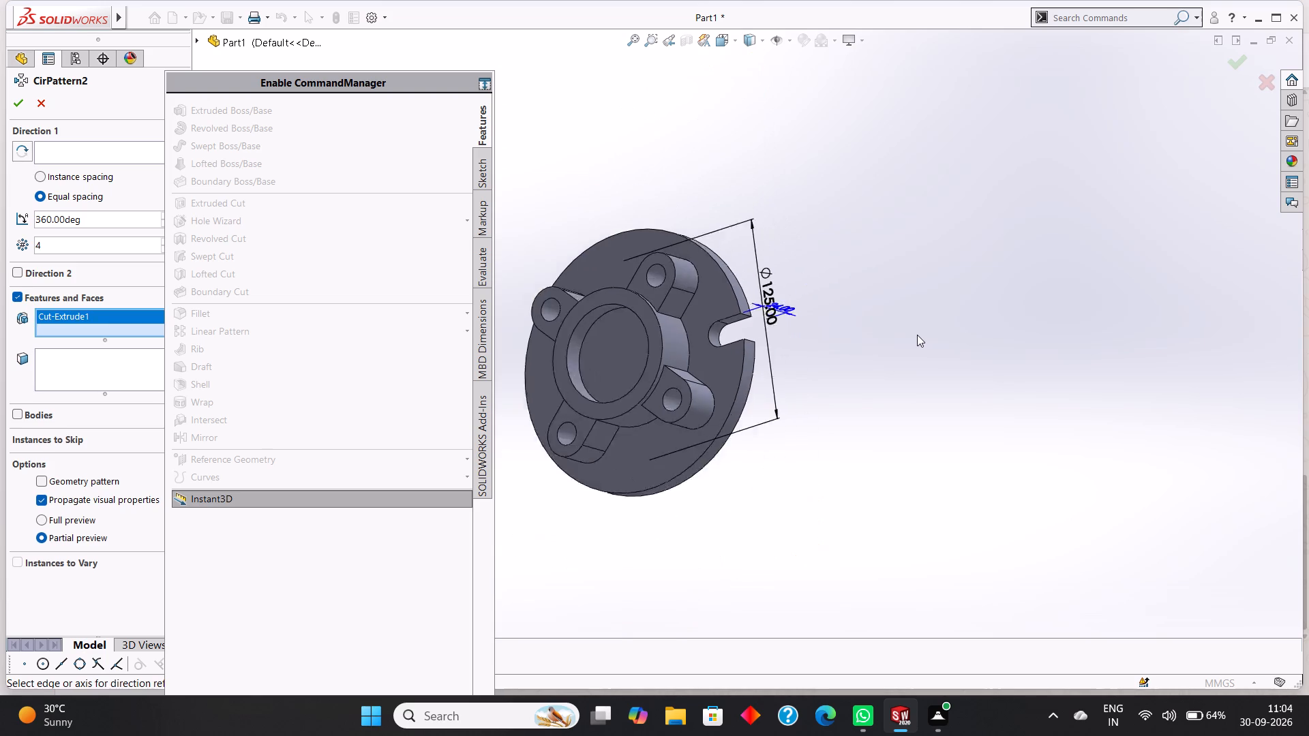
{"action": "scroll", "coordinate": [917, 335], "scroll_direction": "up", "scroll_amount": 2}
{"action": "scroll", "coordinate": [890, 348], "scroll_direction": "down", "scroll_amount": 2}
{"action": "scroll", "coordinate": [890, 348], "scroll_direction": "up", "scroll_amount": 3}
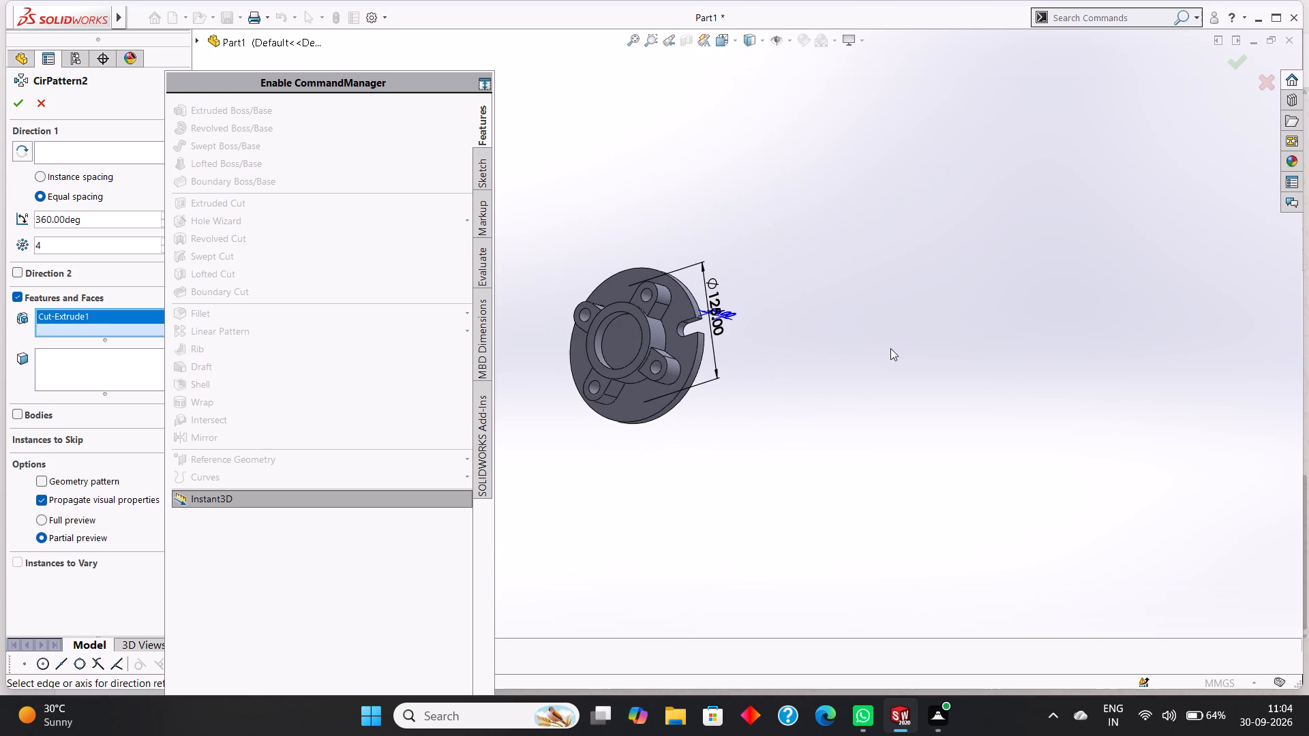
{"action": "left_click", "coordinate": [79, 147]}
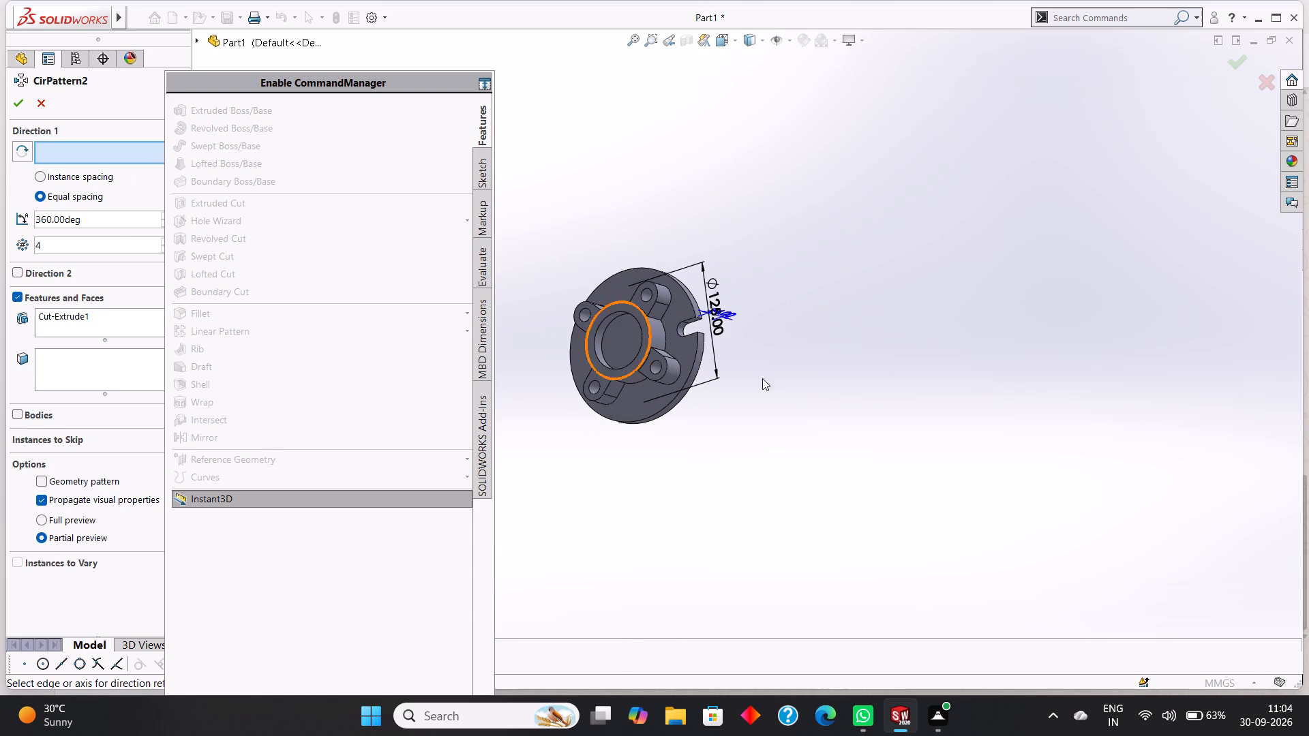
{"action": "scroll", "coordinate": [639, 371], "scroll_direction": "down", "scroll_amount": 4}
{"action": "scroll", "coordinate": [631, 295], "scroll_direction": "down", "scroll_amount": 4}
{"action": "left_click", "coordinate": [605, 222]}
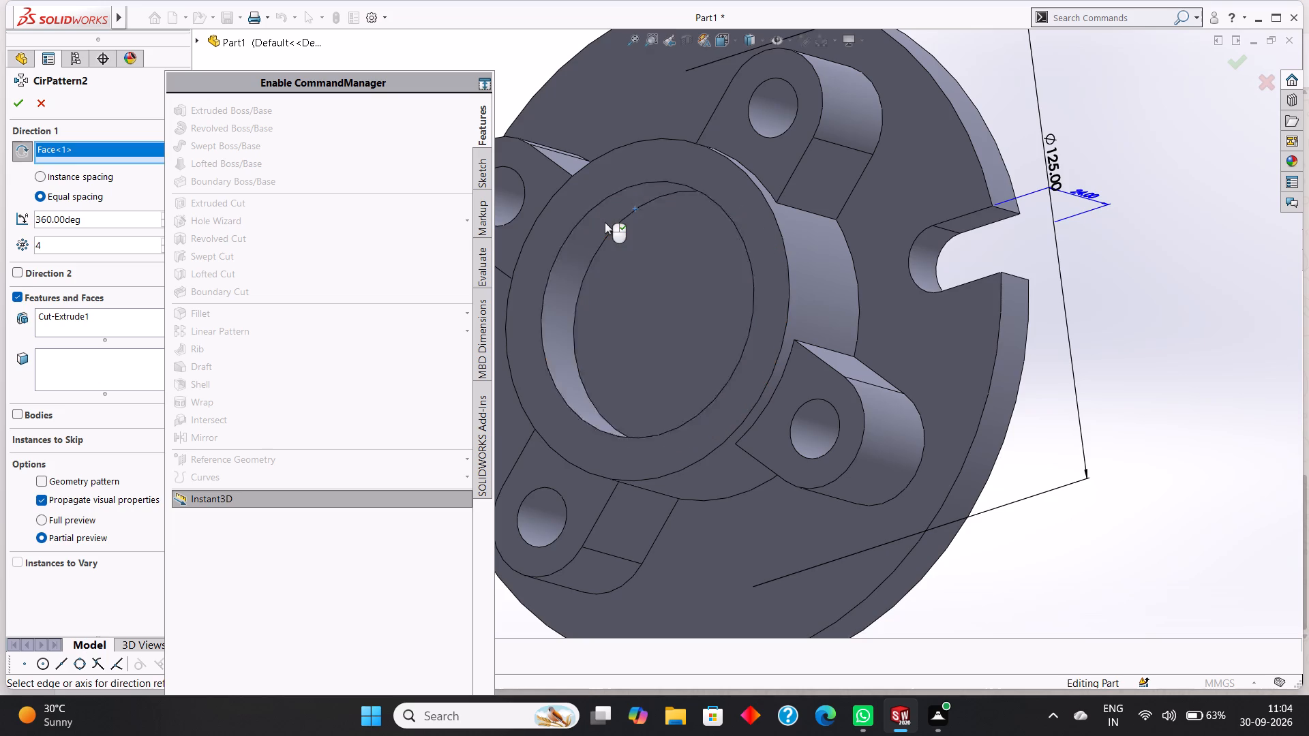
{"action": "scroll", "coordinate": [605, 222], "scroll_direction": "up", "scroll_amount": 4}
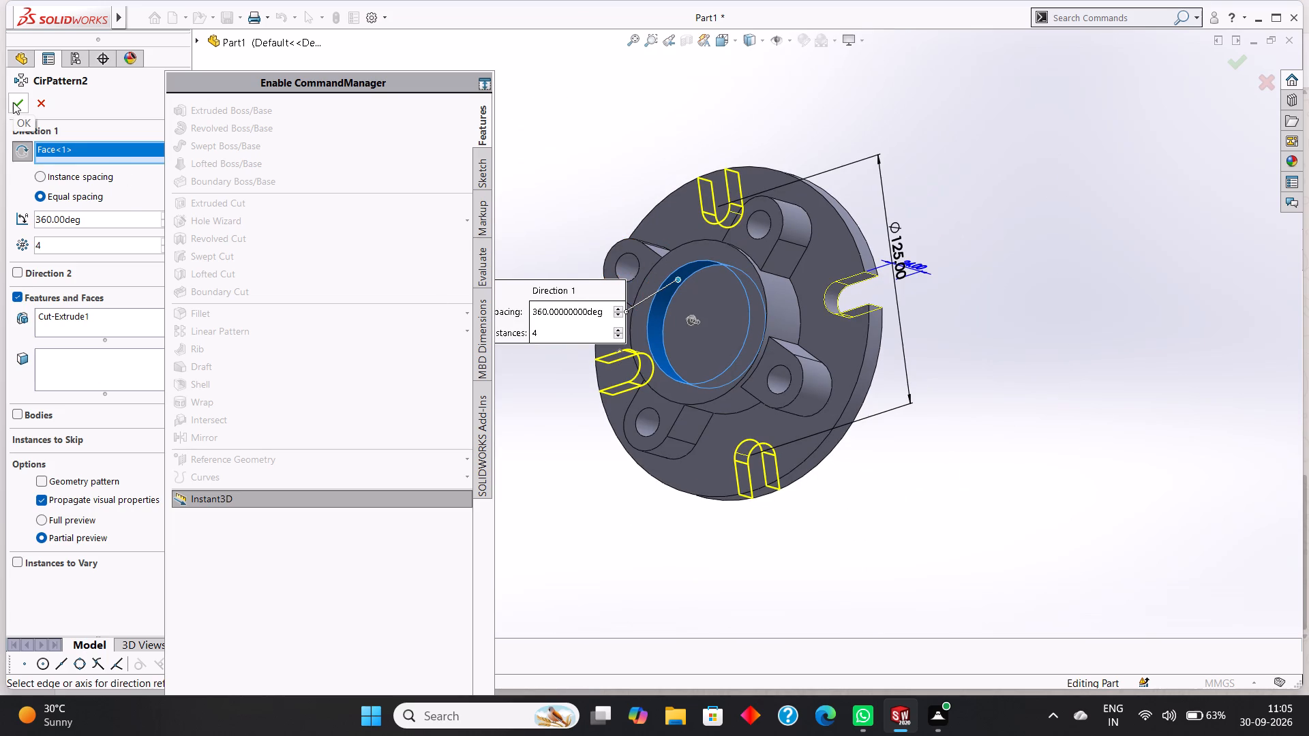
{"action": "left_click", "coordinate": [13, 102]}
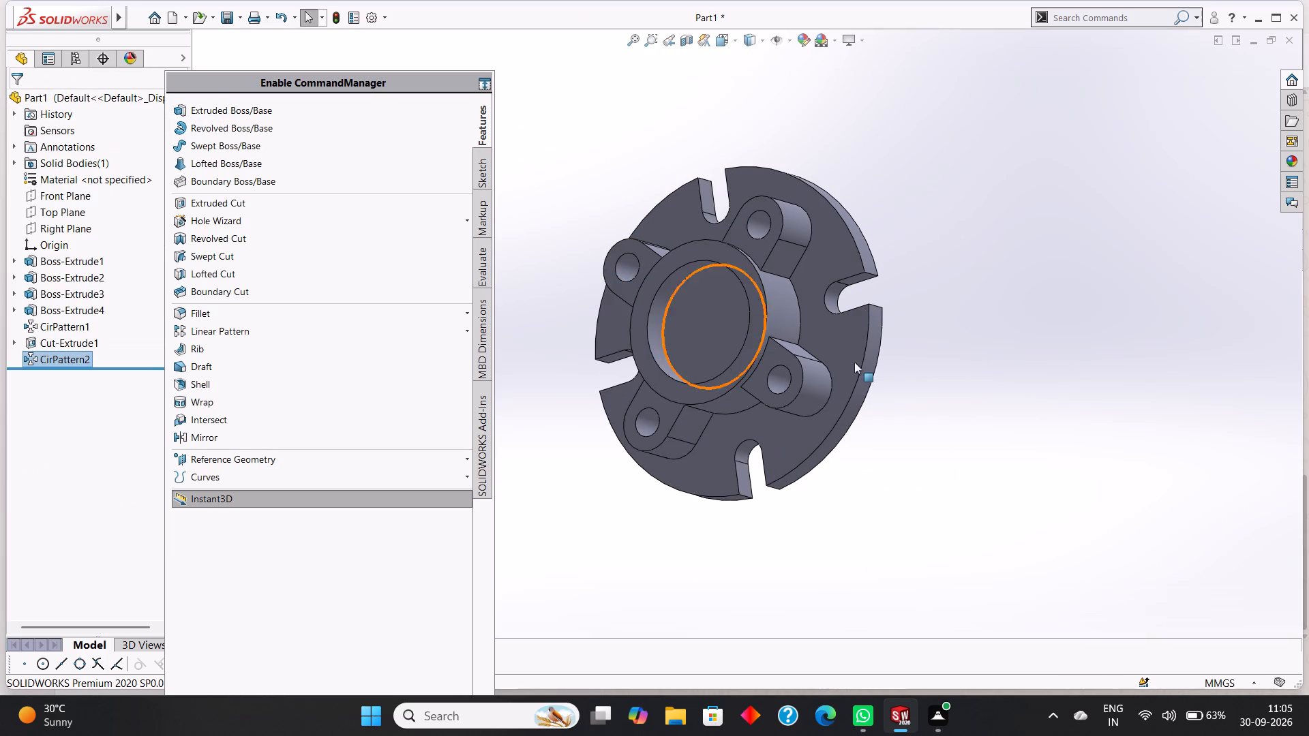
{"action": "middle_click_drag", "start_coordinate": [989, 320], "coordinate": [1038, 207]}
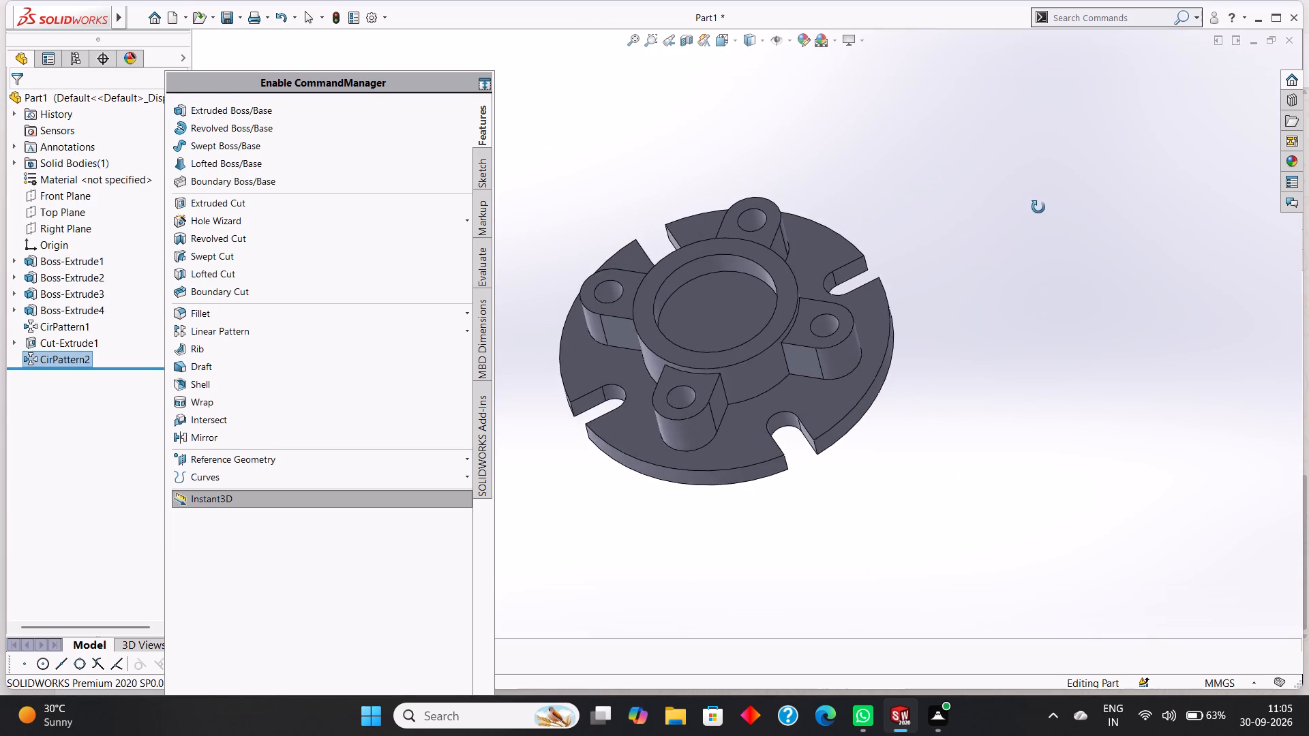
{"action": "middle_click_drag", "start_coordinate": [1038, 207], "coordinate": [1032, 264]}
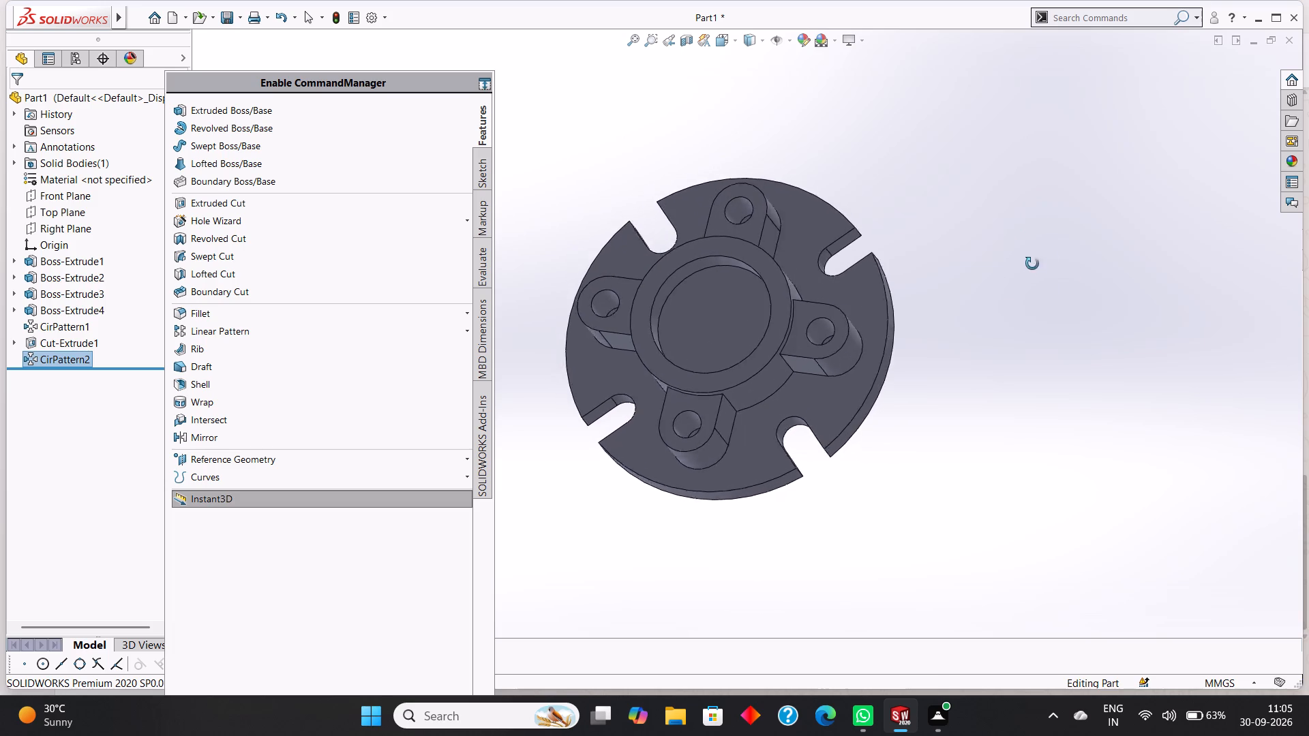
Apply the default appearance from the Metal category to the entire flange adapter body.
{"action": "middle_click_drag", "start_coordinate": [1032, 264], "coordinate": [1059, 285]}
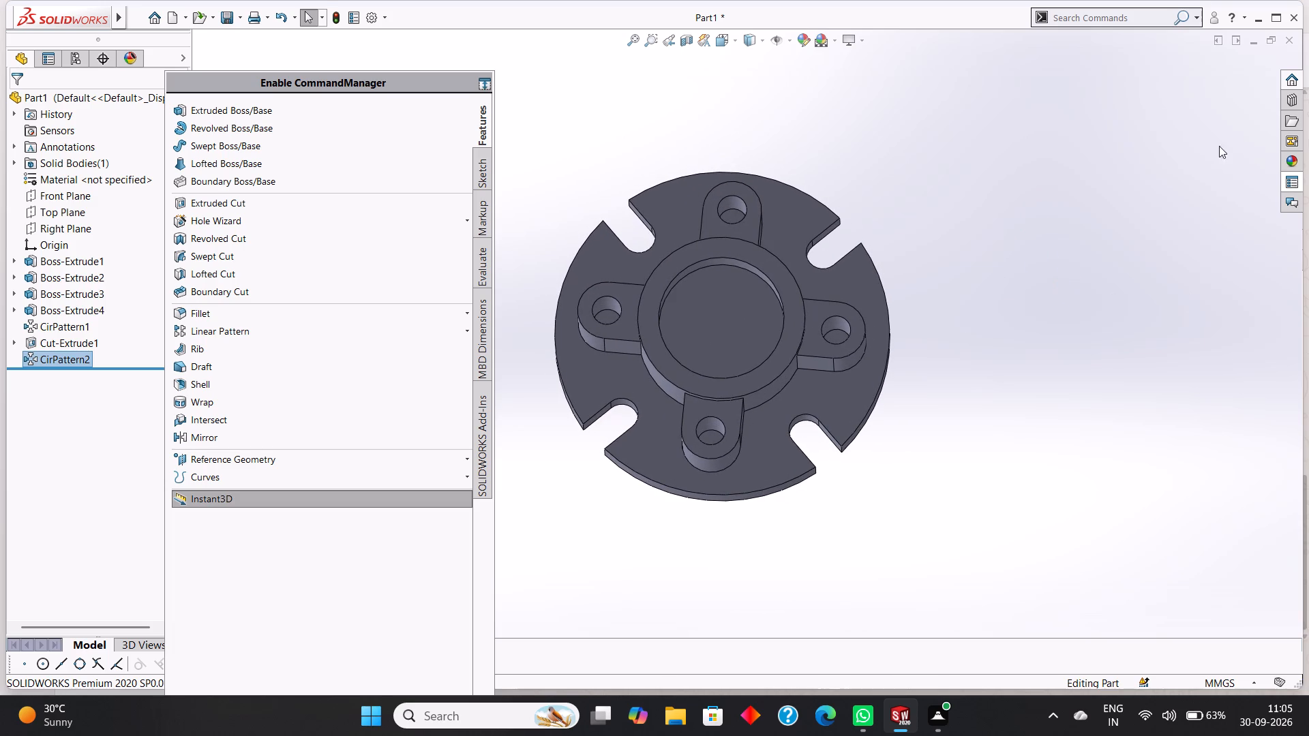
{"action": "left_click", "coordinate": [1294, 160]}
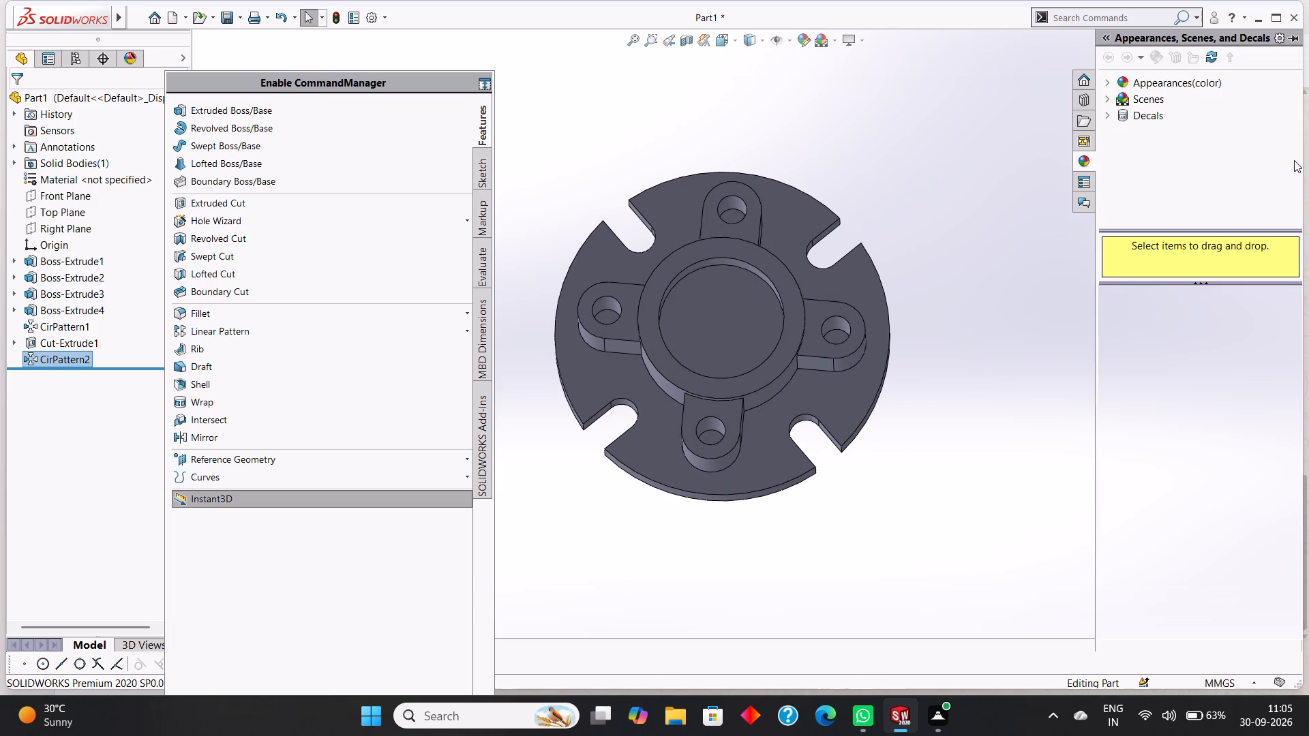
{"action": "left_click", "coordinate": [1144, 85]}
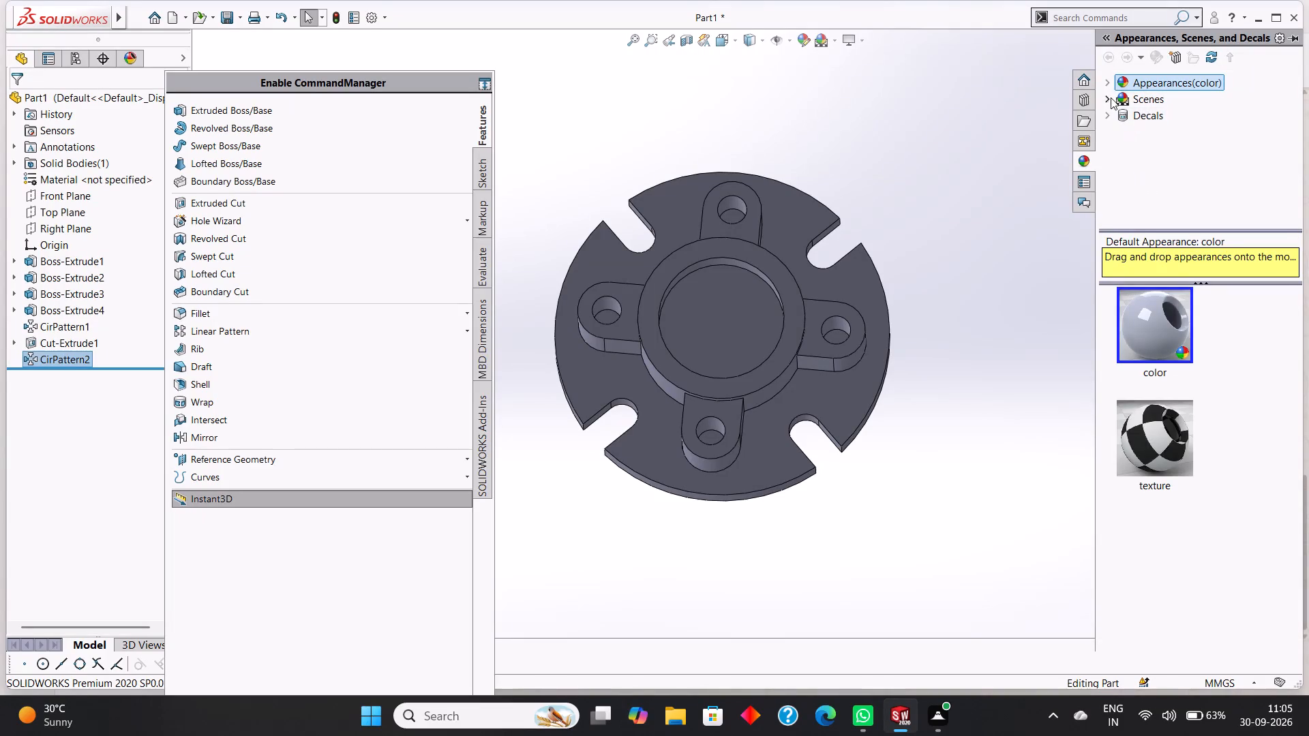
{"action": "left_click", "coordinate": [1111, 85]}
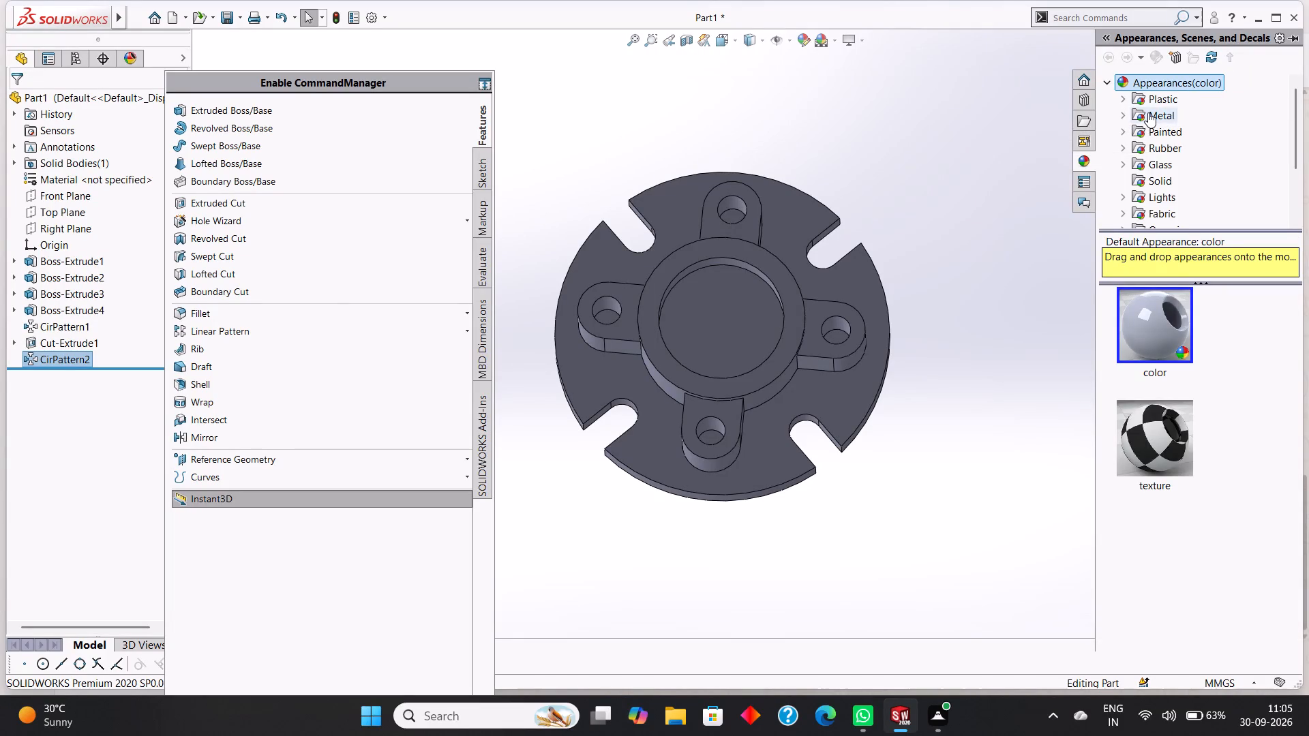
{"action": "left_click", "coordinate": [1148, 112]}
{"action": "left_click_drag", "start_coordinate": [1160, 328], "coordinate": [998, 333]}
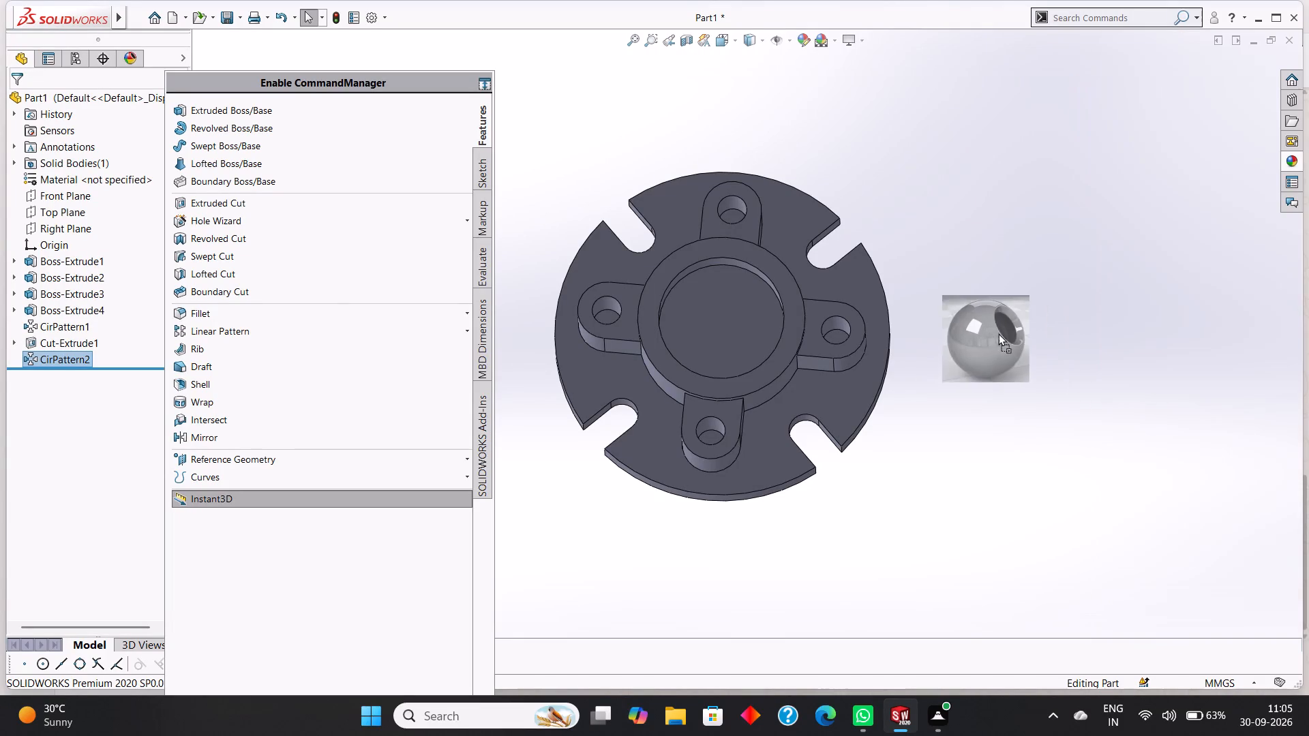
{"action": "left_click_drag", "start_coordinate": [998, 333], "coordinate": [774, 313]}
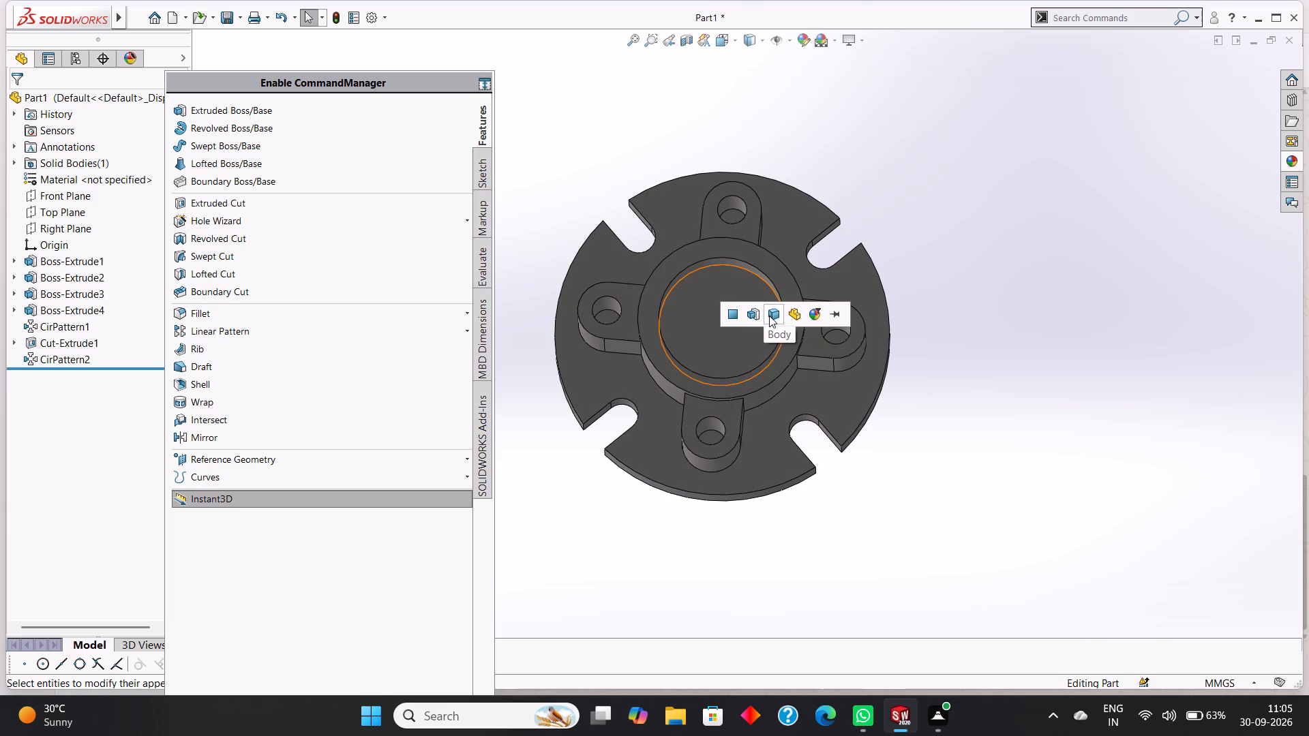
{"action": "left_click", "coordinate": [769, 316]}
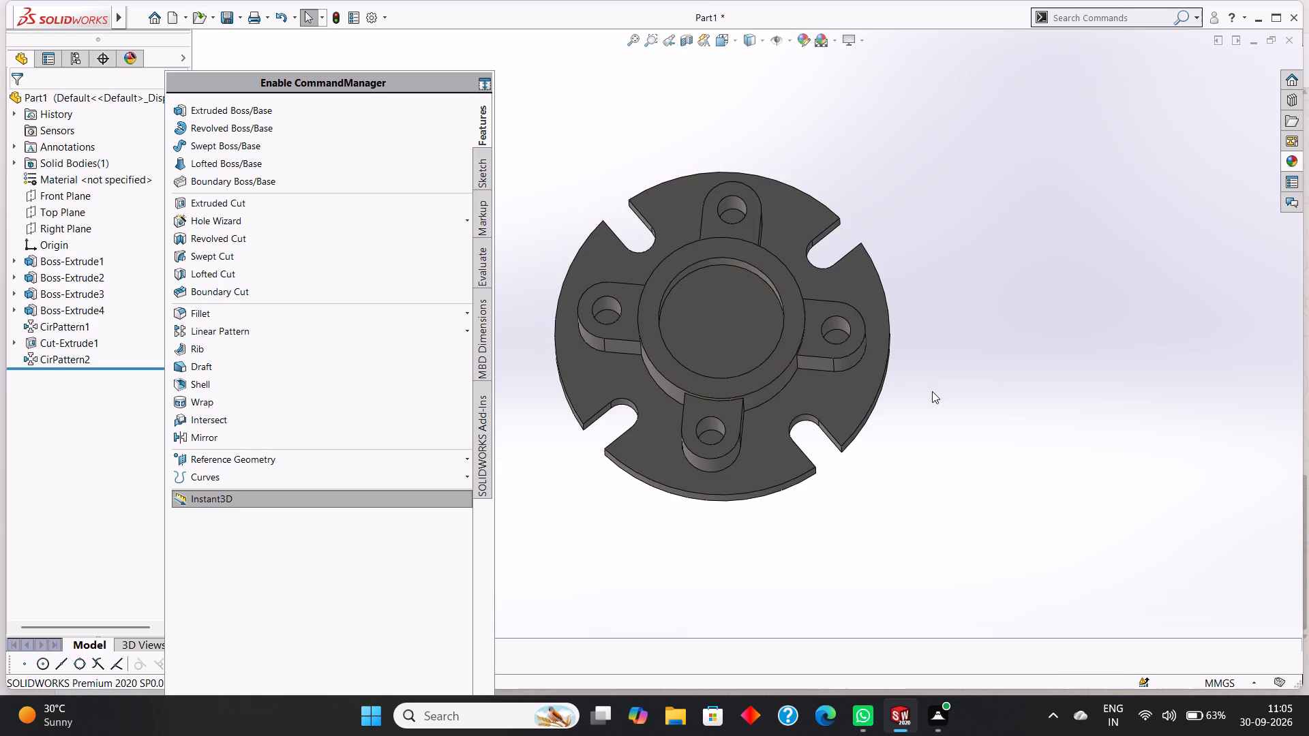
Save the part as a SOLIDWORKS Part named "flange adapter" in the tryfuji folder.
{"action": "scroll", "coordinate": [932, 391], "scroll_direction": "up", "scroll_amount": 1}
{"action": "middle_click_drag", "start_coordinate": [931, 428], "coordinate": [936, 392]}
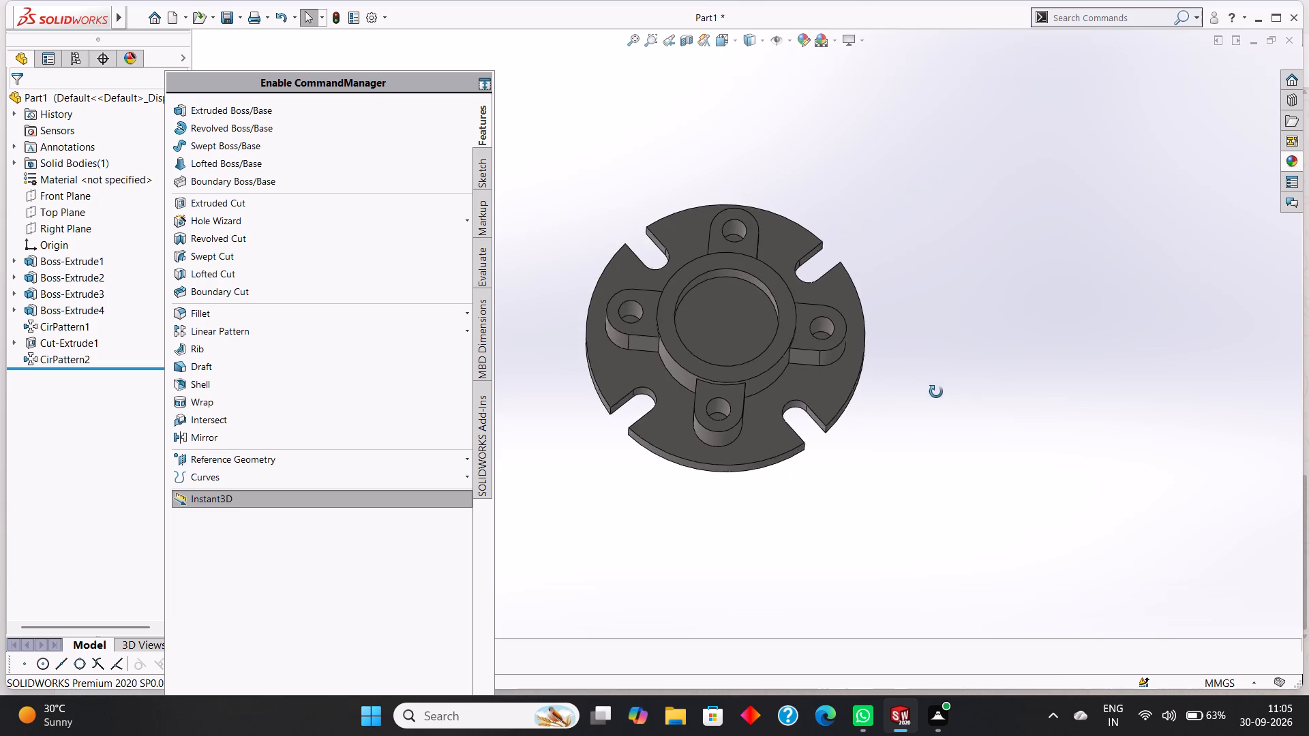
{"action": "middle_click_drag", "start_coordinate": [936, 392], "coordinate": [934, 402]}
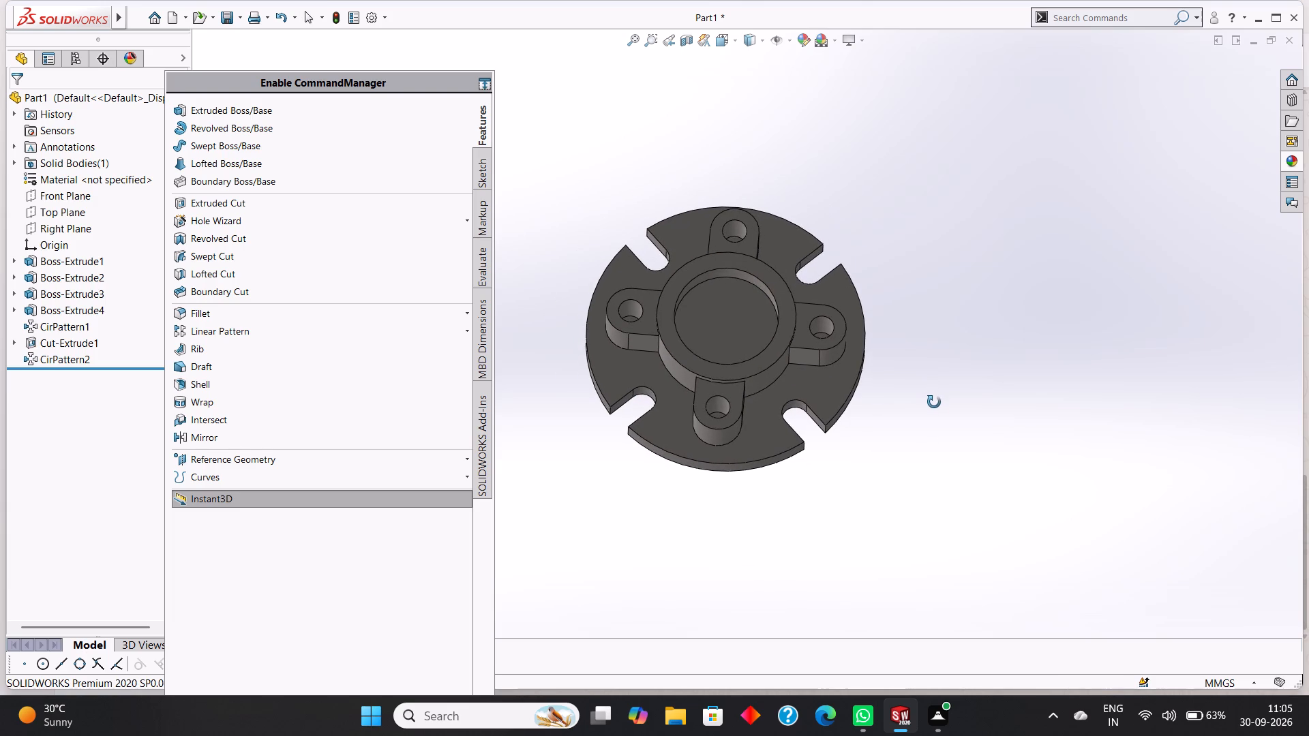
{"action": "middle_click_drag", "start_coordinate": [934, 402], "coordinate": [931, 407]}
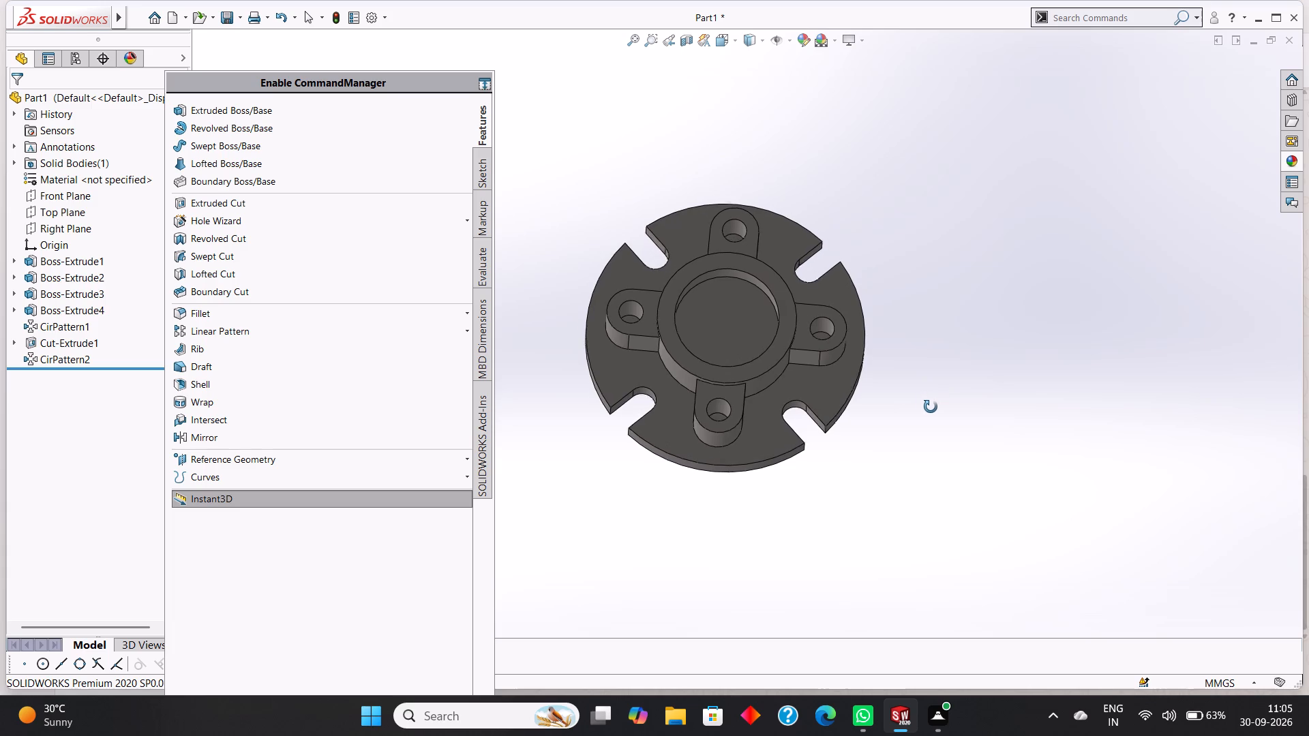
{"action": "middle_click_drag", "start_coordinate": [931, 407], "coordinate": [934, 382]}
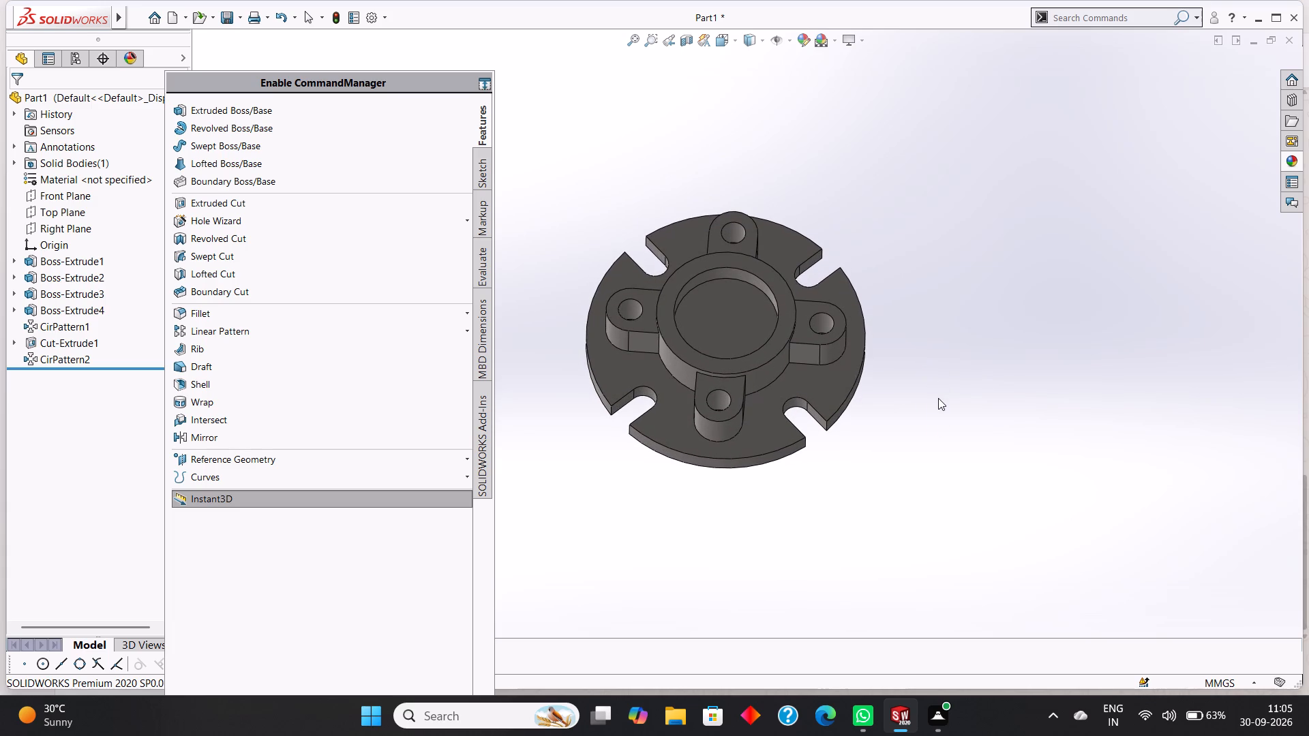
{"action": "key", "text": "ctrl+s"}
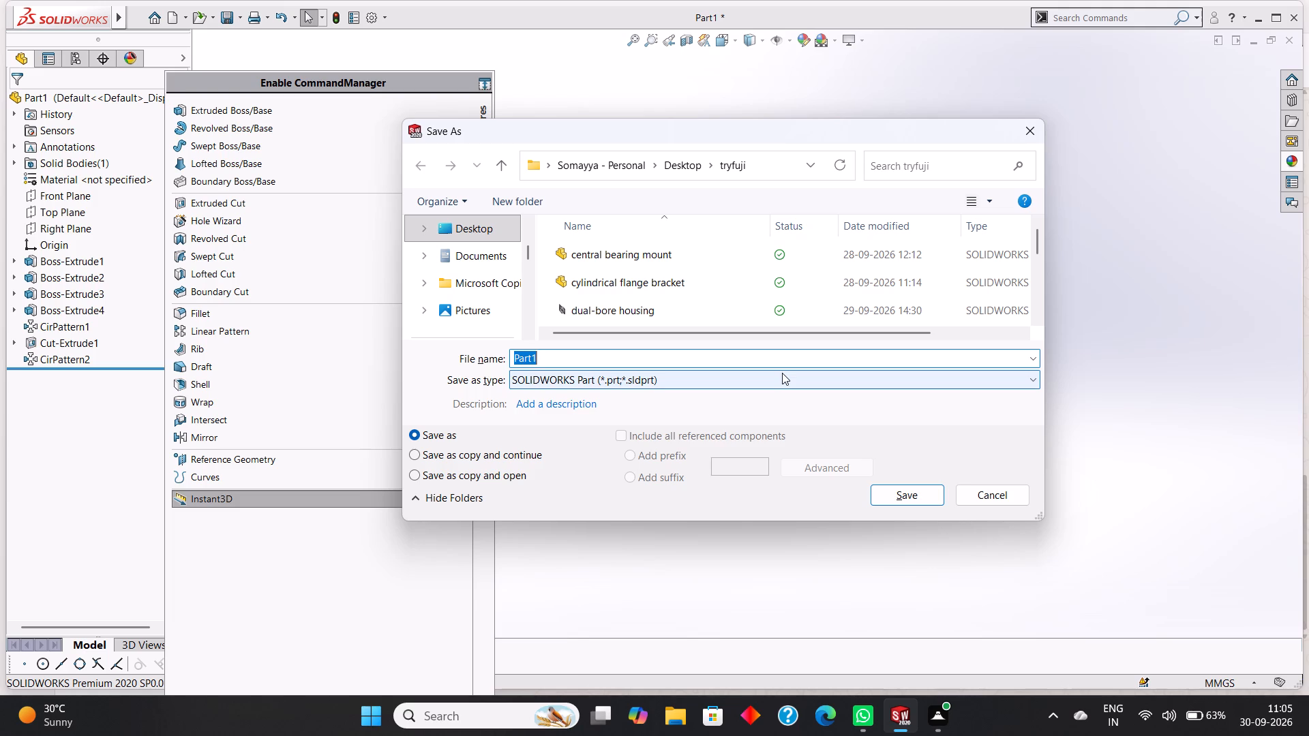
{"action": "key", "text": "BackSpace"}
{"action": "type", "text": "flan"}
{"action": "type", "text": "ge a"}
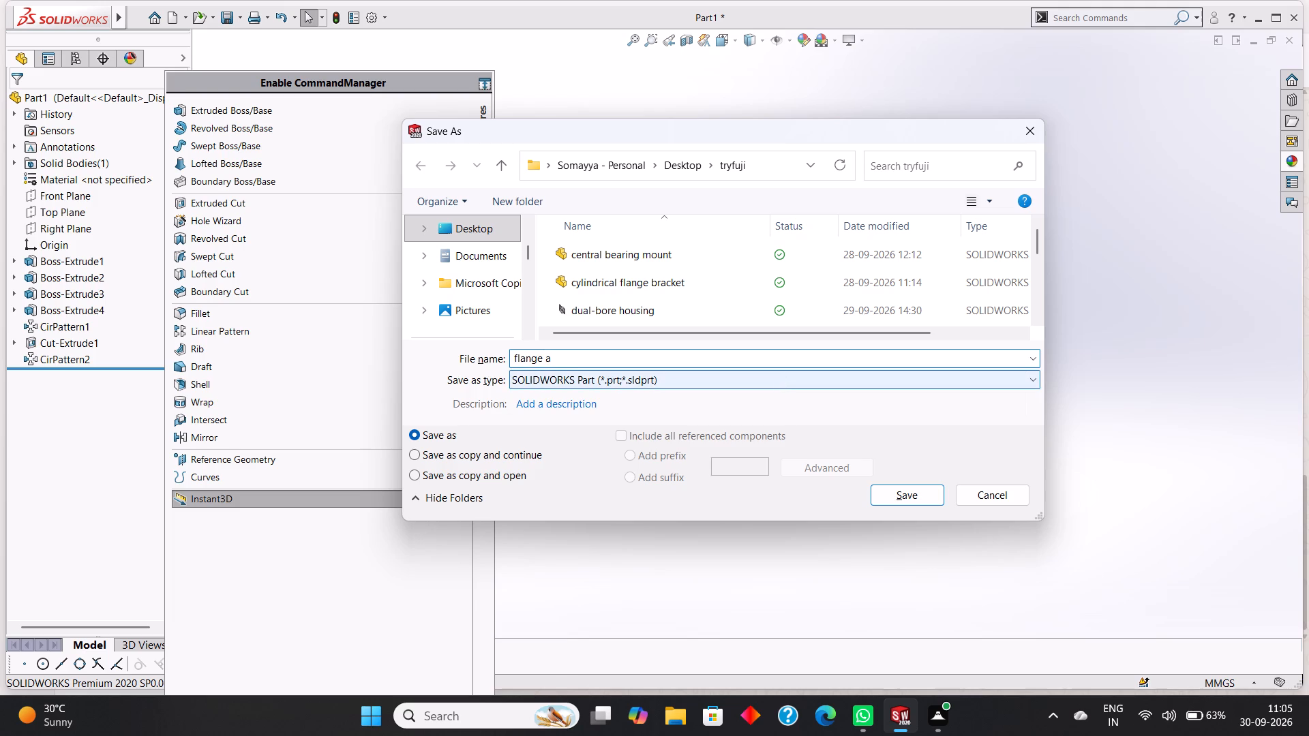
{"action": "type", "text": "da"}
{"action": "type", "text": "pter"}
{"action": "key", "text": "Return"}
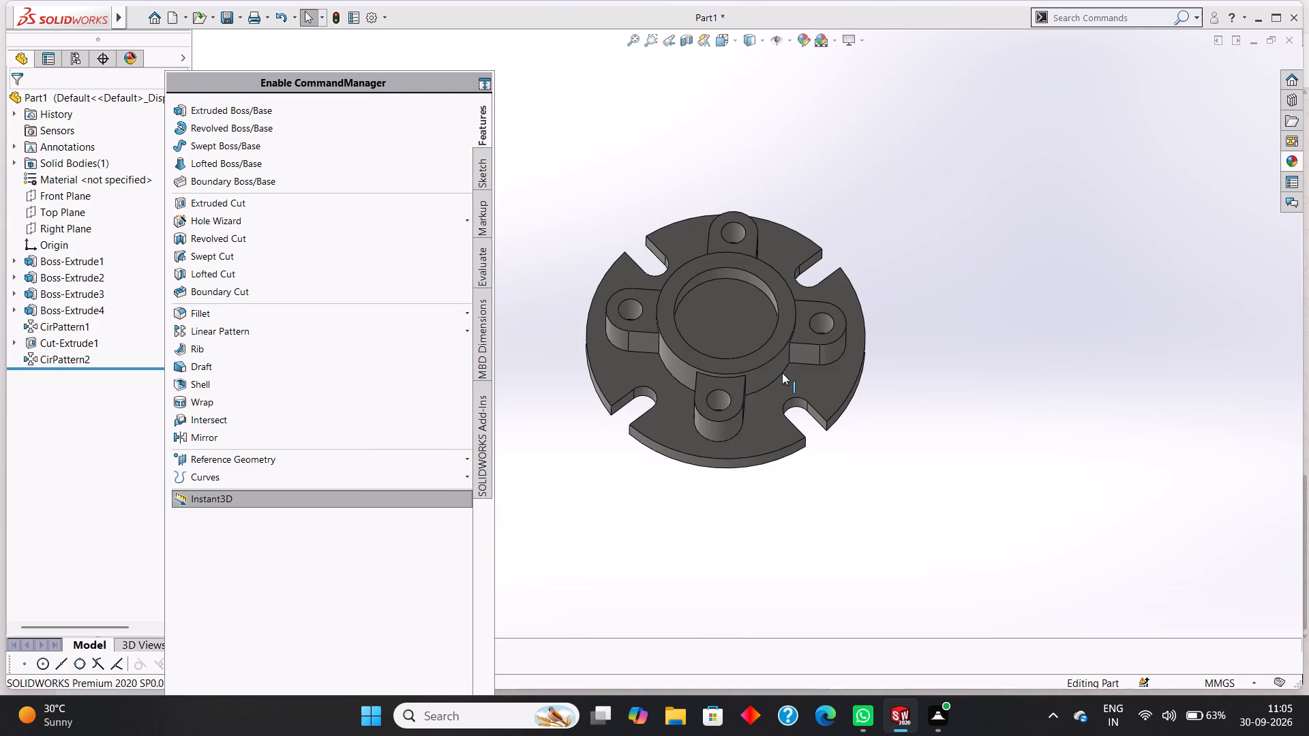
Save a copy of the model in Adobe Portable Document Format (*.pdf) as "flange adapter" in the tryfuji folder.
{"action": "left_click", "coordinate": [237, 18]}
{"action": "left_click", "coordinate": [254, 52]}
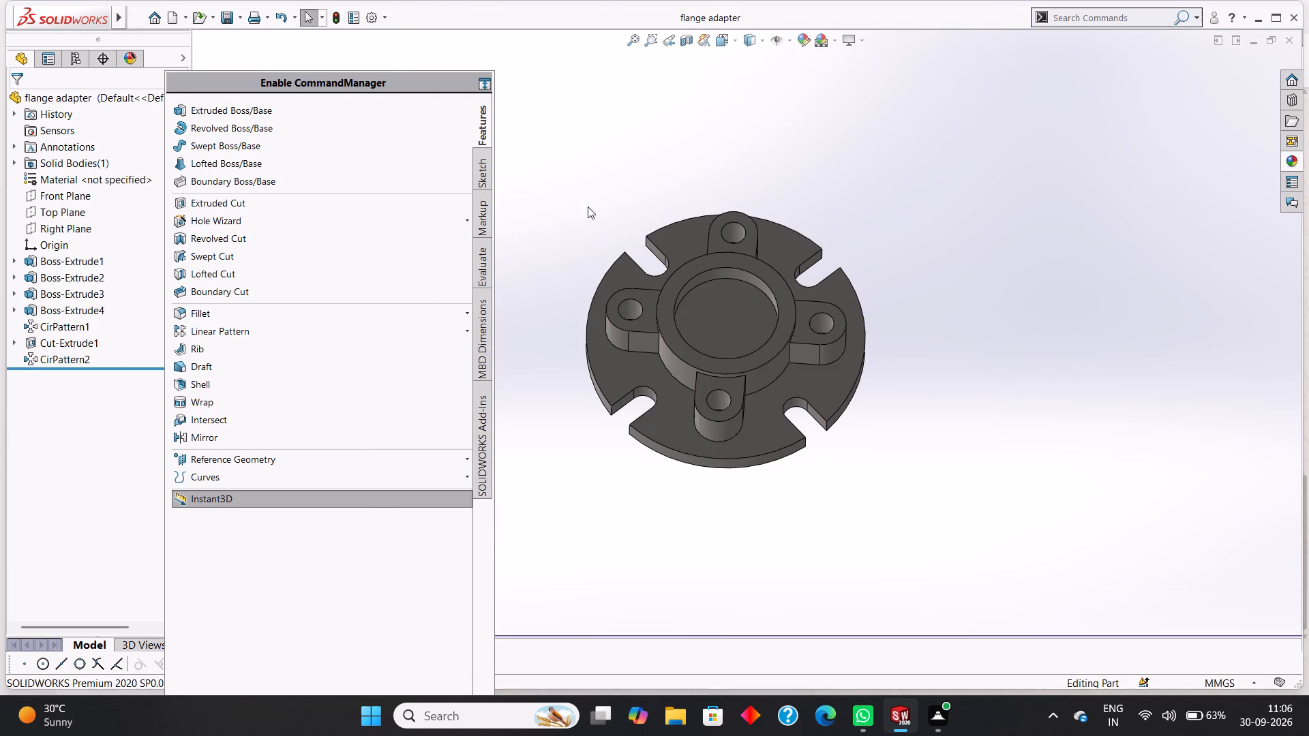
{"action": "left_click", "coordinate": [654, 381]}
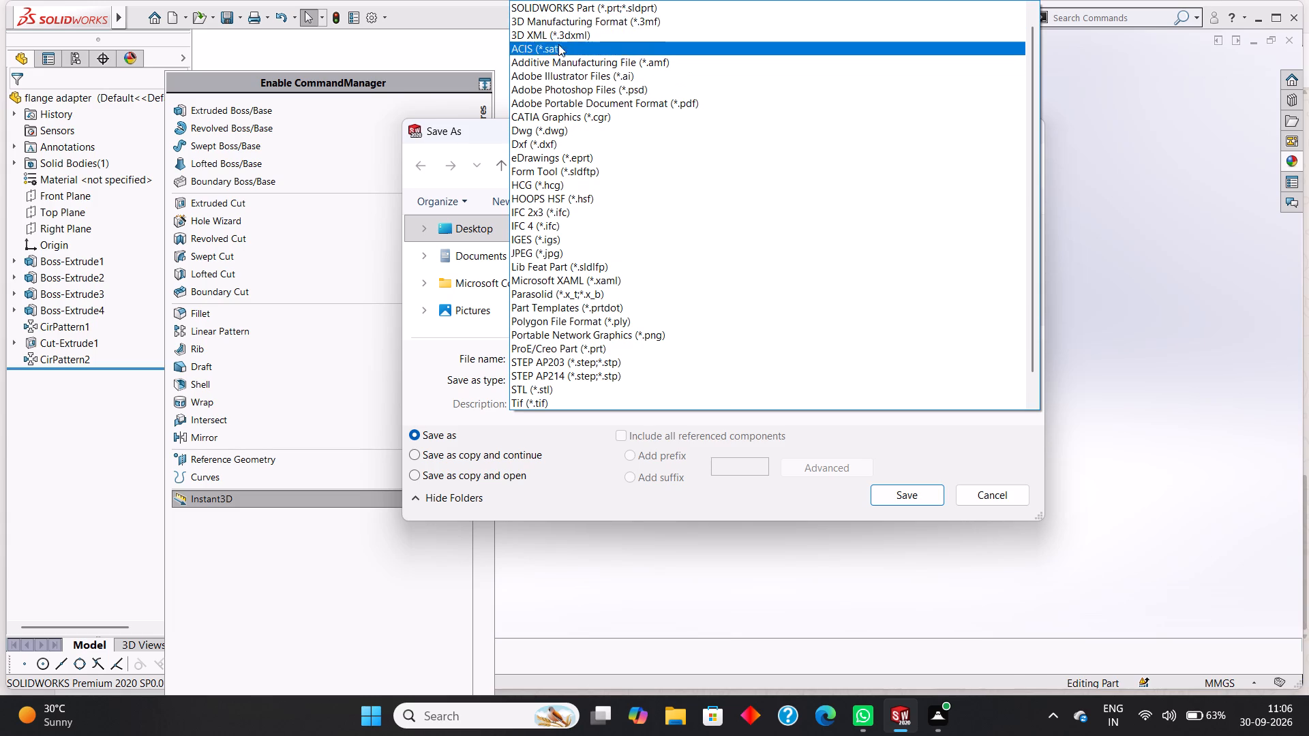
{"action": "left_click", "coordinate": [599, 104]}
{"action": "left_click", "coordinate": [590, 405]}
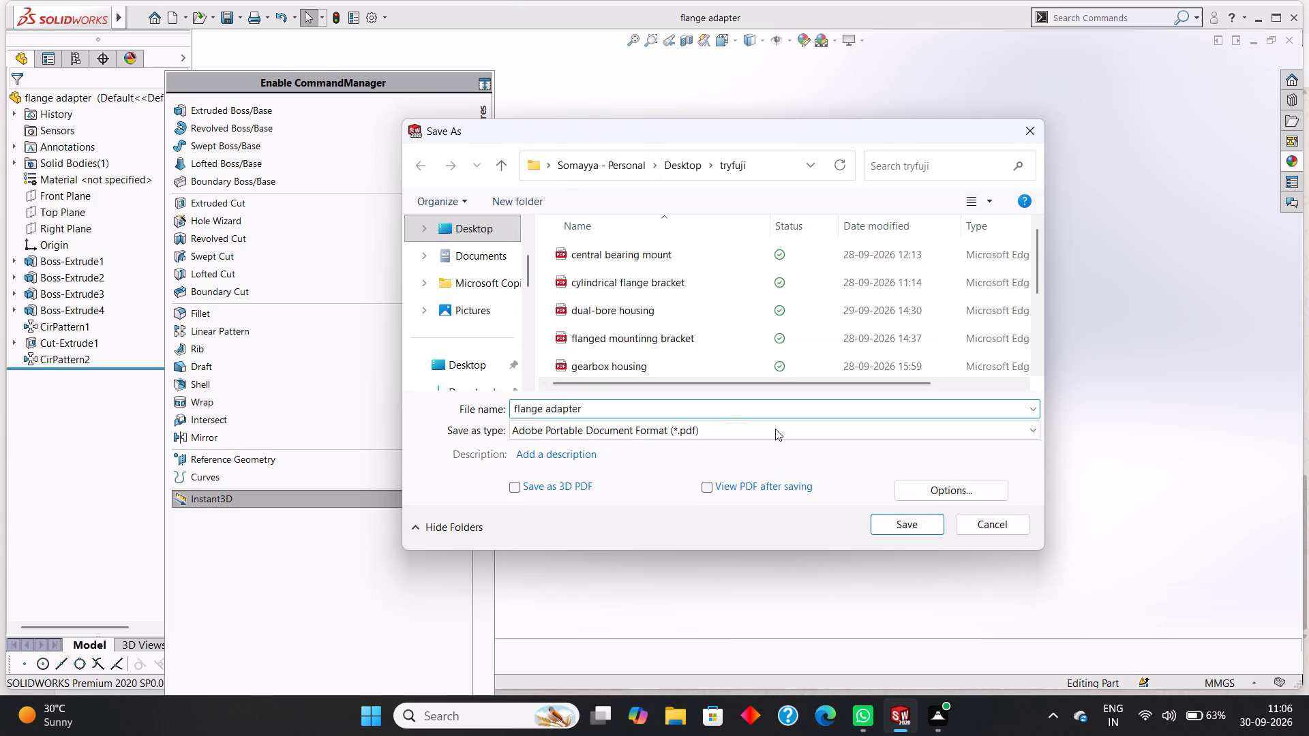
{"action": "left_click", "coordinate": [916, 522]}
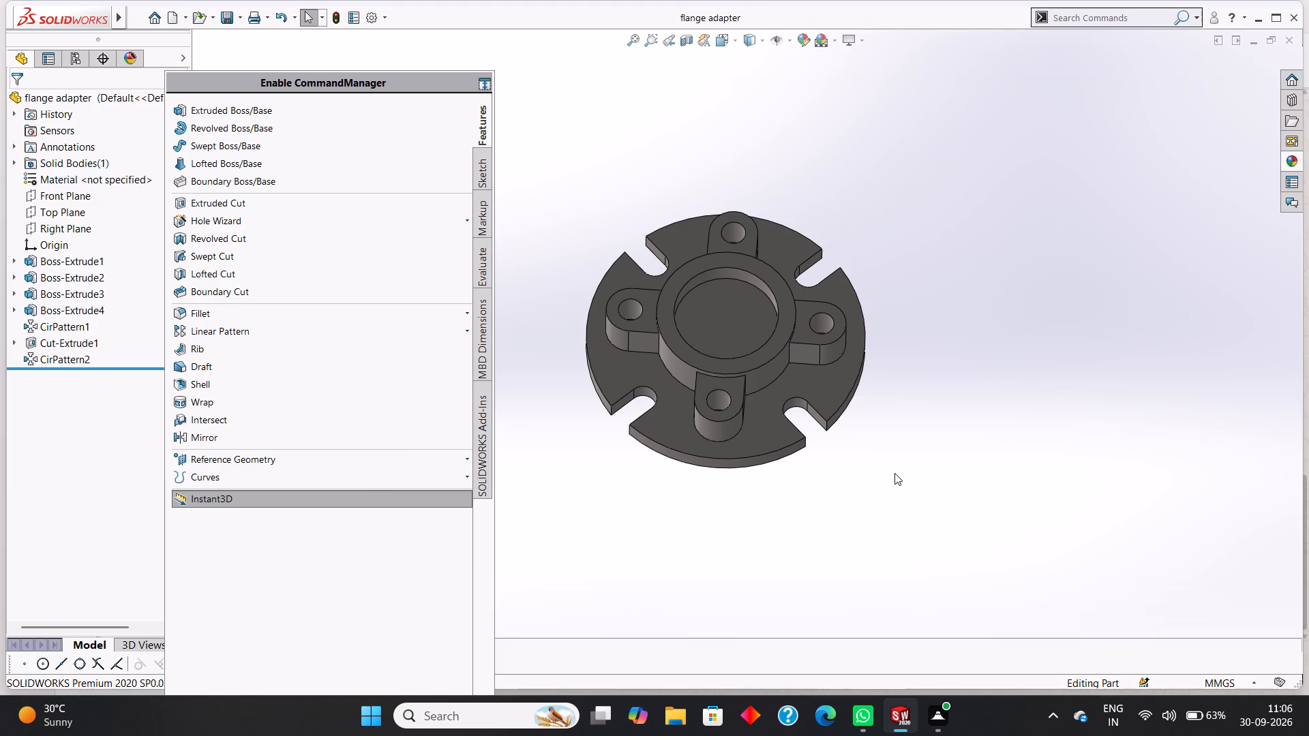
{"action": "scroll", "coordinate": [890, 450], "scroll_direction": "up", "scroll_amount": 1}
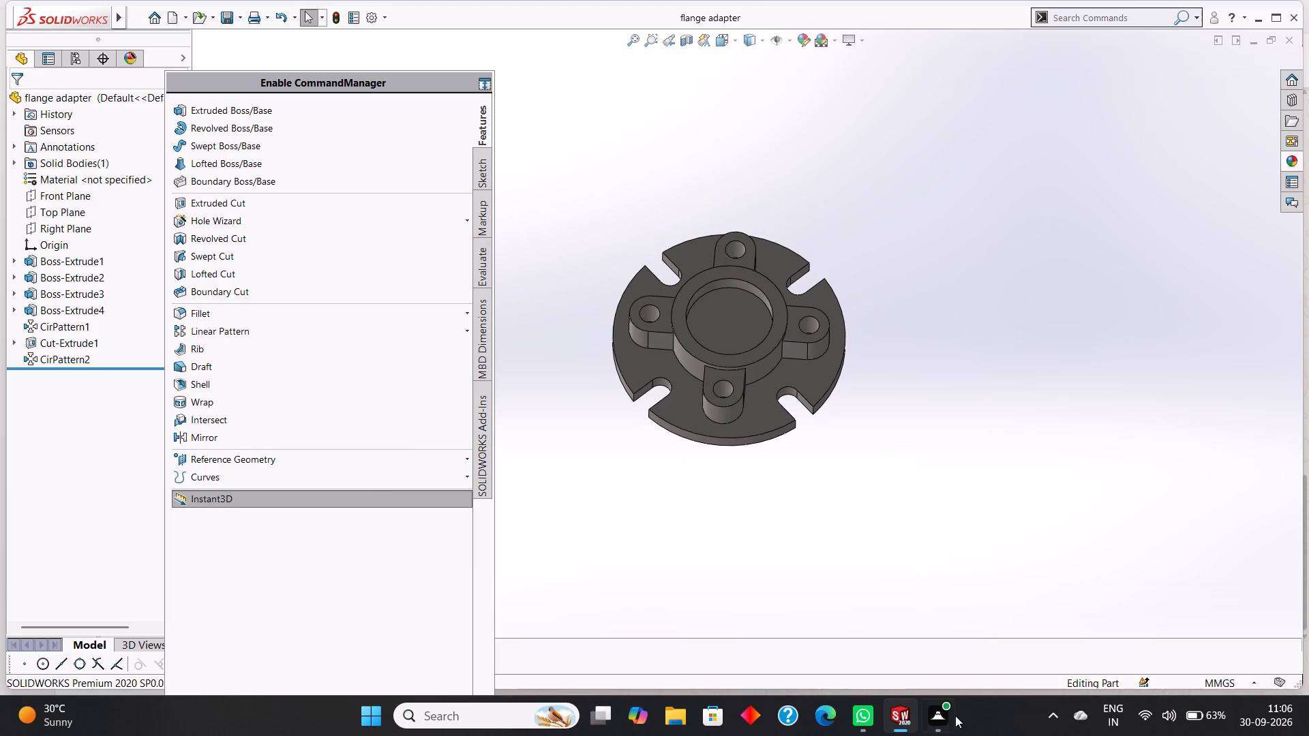